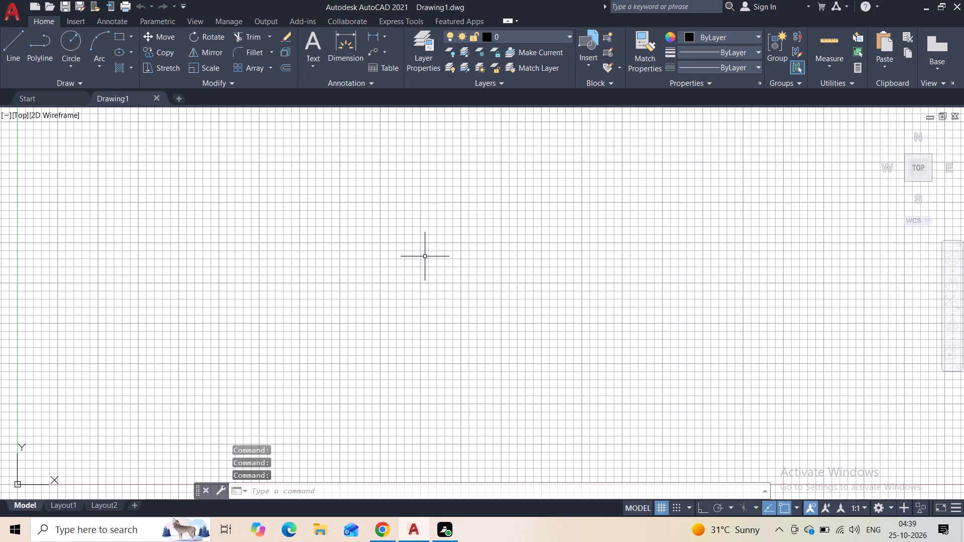
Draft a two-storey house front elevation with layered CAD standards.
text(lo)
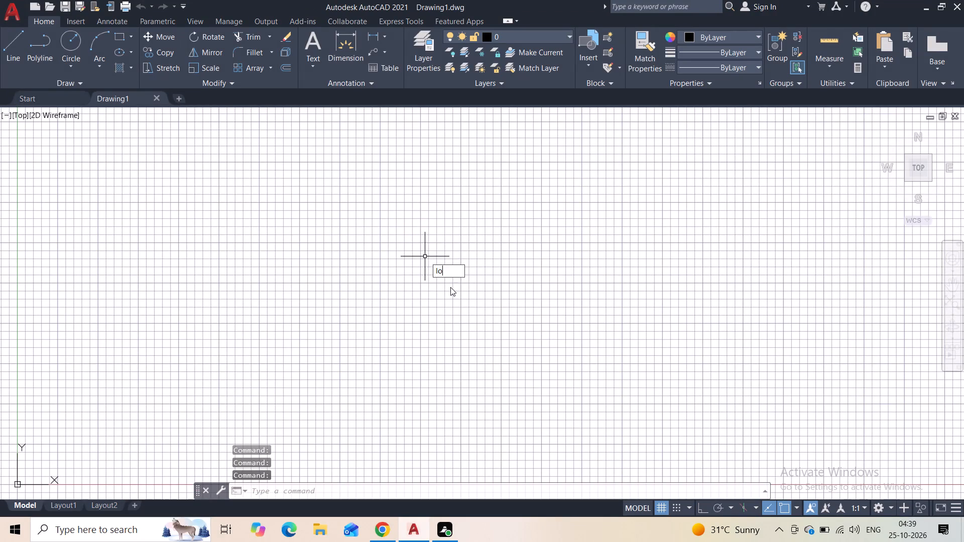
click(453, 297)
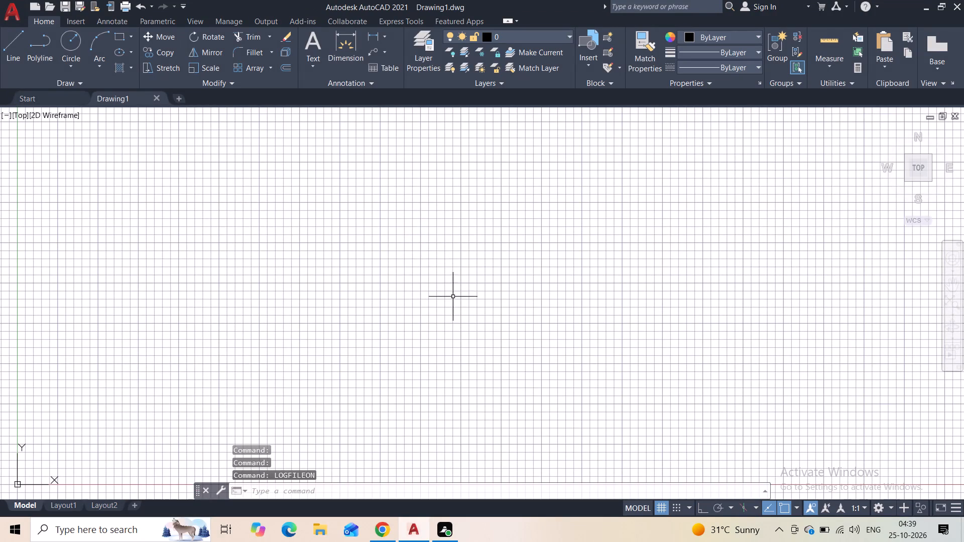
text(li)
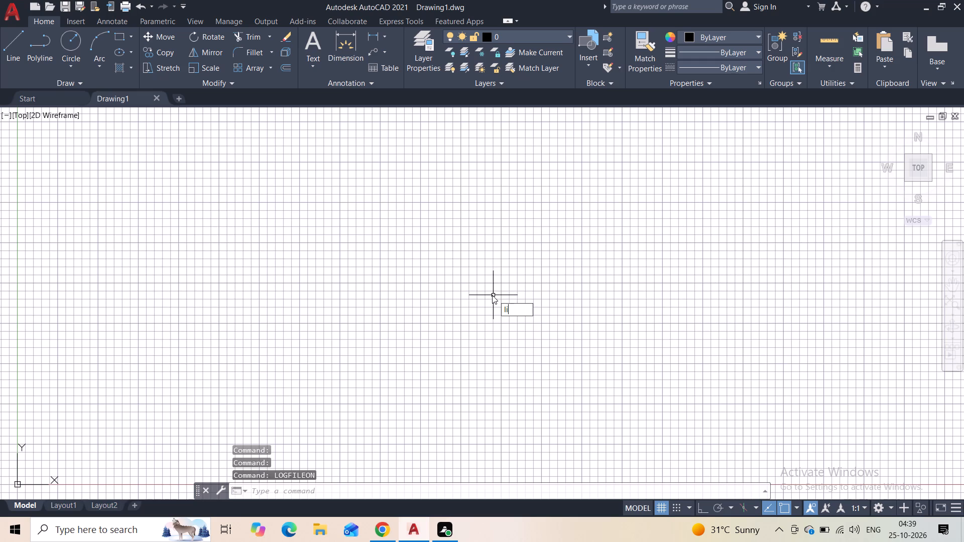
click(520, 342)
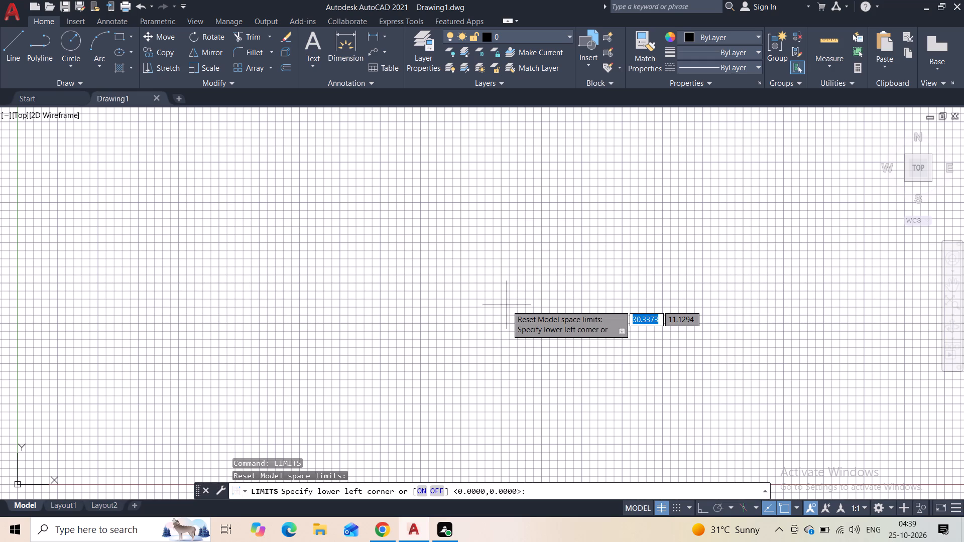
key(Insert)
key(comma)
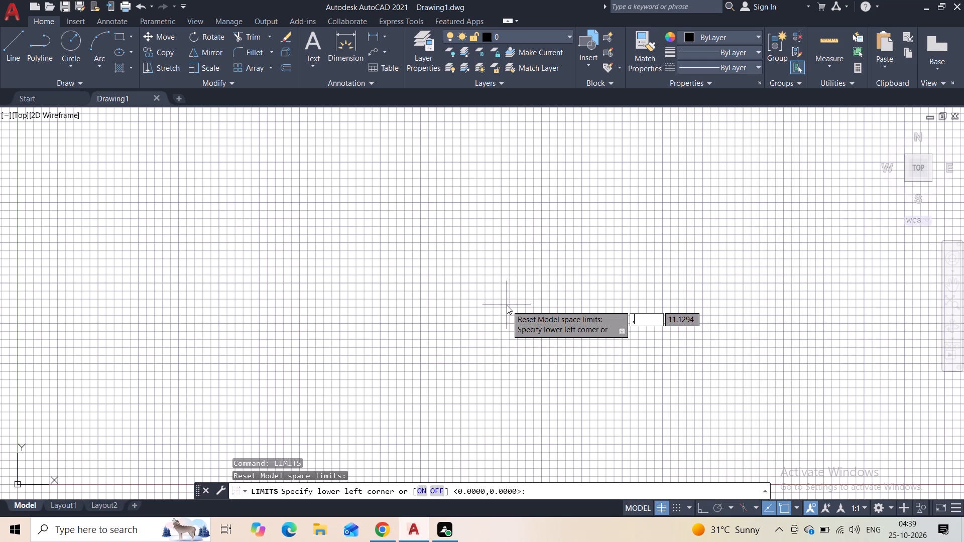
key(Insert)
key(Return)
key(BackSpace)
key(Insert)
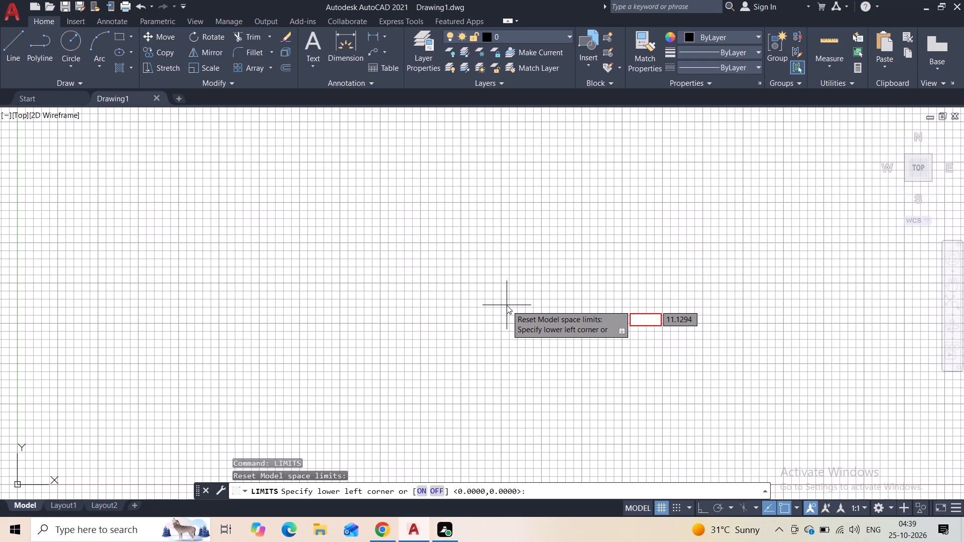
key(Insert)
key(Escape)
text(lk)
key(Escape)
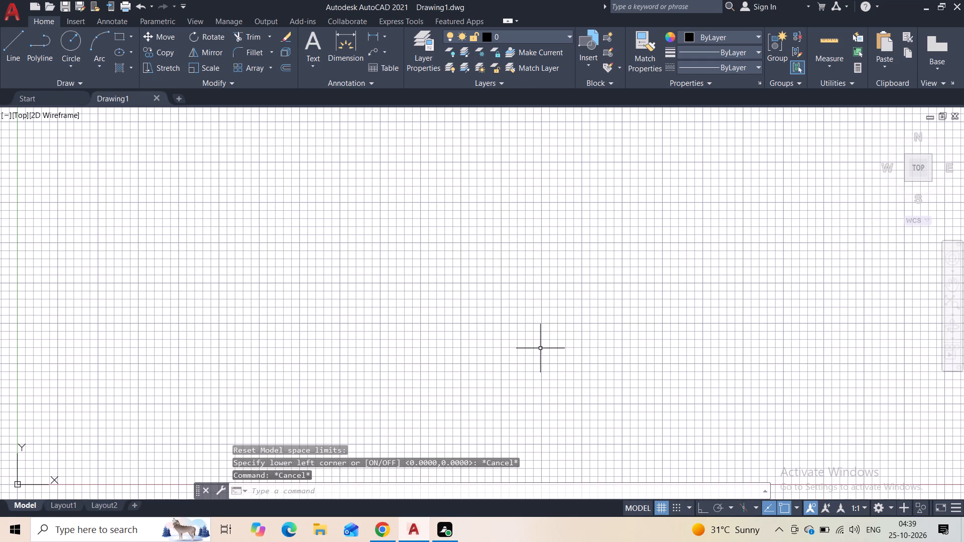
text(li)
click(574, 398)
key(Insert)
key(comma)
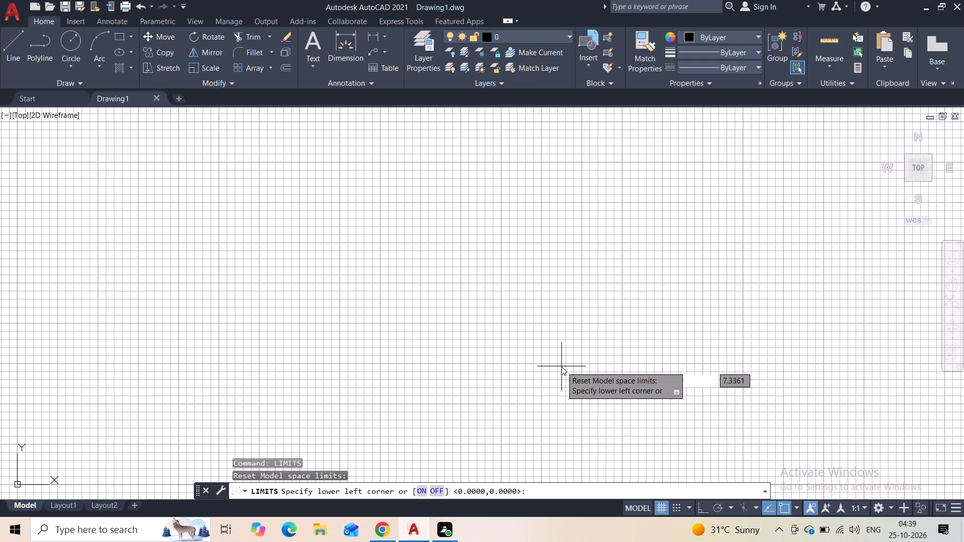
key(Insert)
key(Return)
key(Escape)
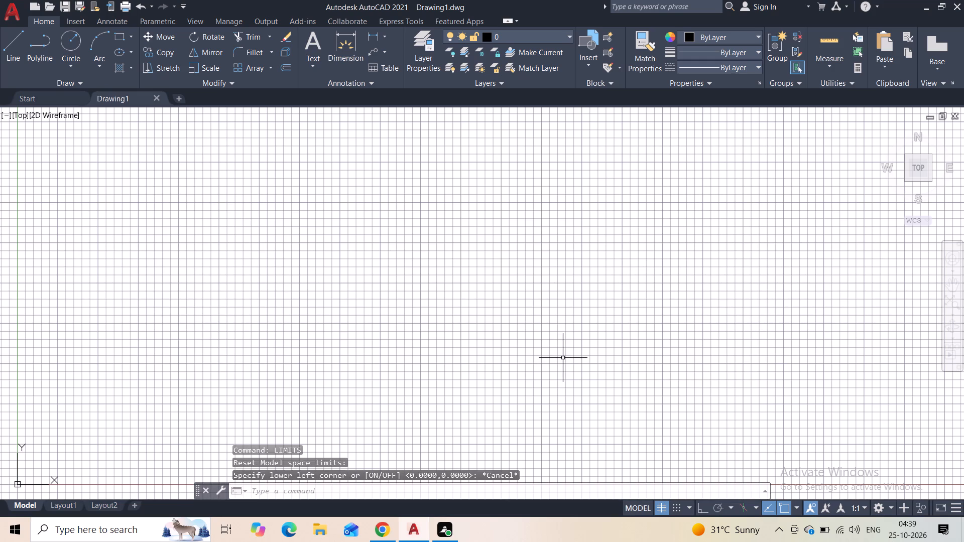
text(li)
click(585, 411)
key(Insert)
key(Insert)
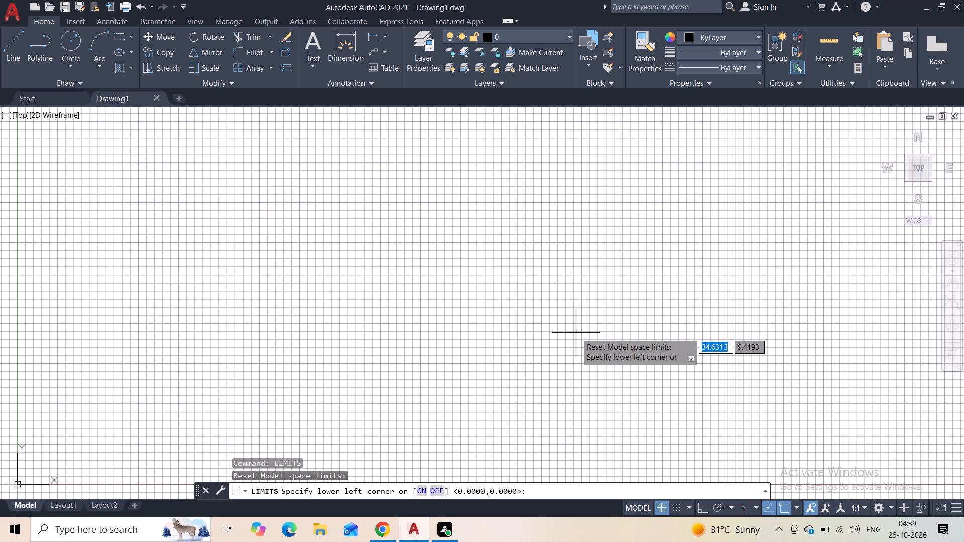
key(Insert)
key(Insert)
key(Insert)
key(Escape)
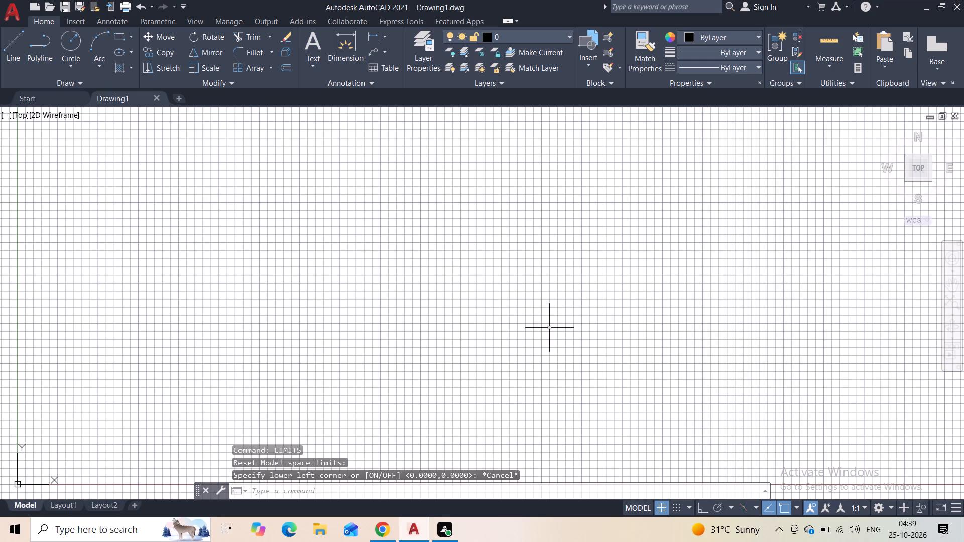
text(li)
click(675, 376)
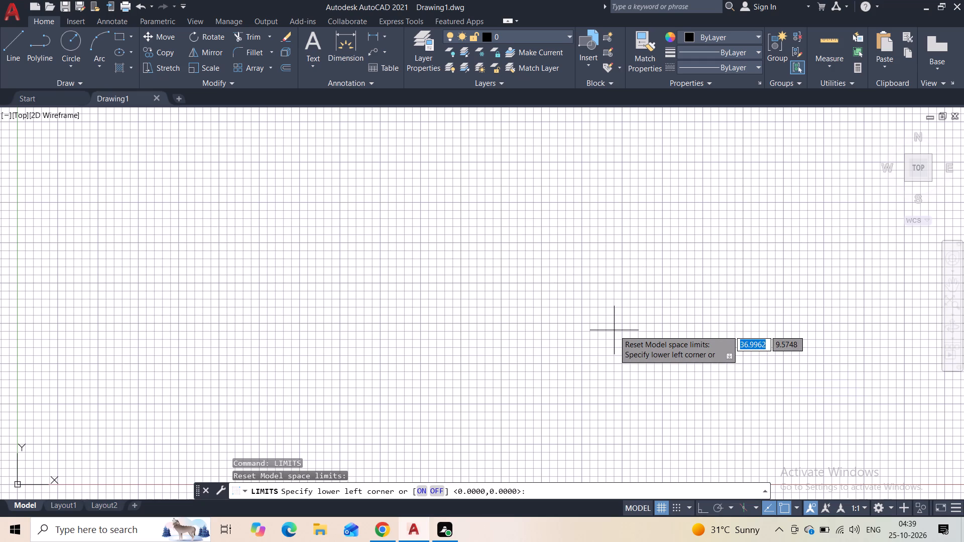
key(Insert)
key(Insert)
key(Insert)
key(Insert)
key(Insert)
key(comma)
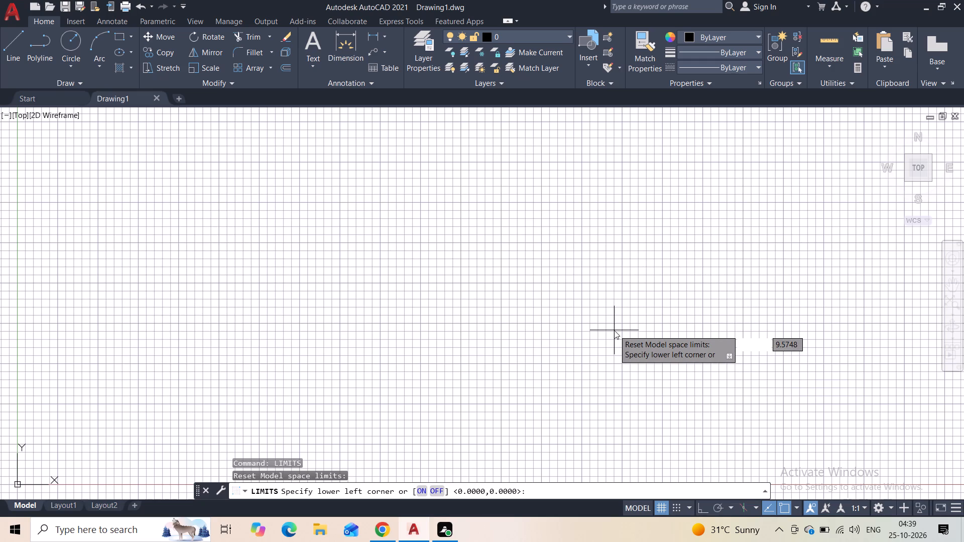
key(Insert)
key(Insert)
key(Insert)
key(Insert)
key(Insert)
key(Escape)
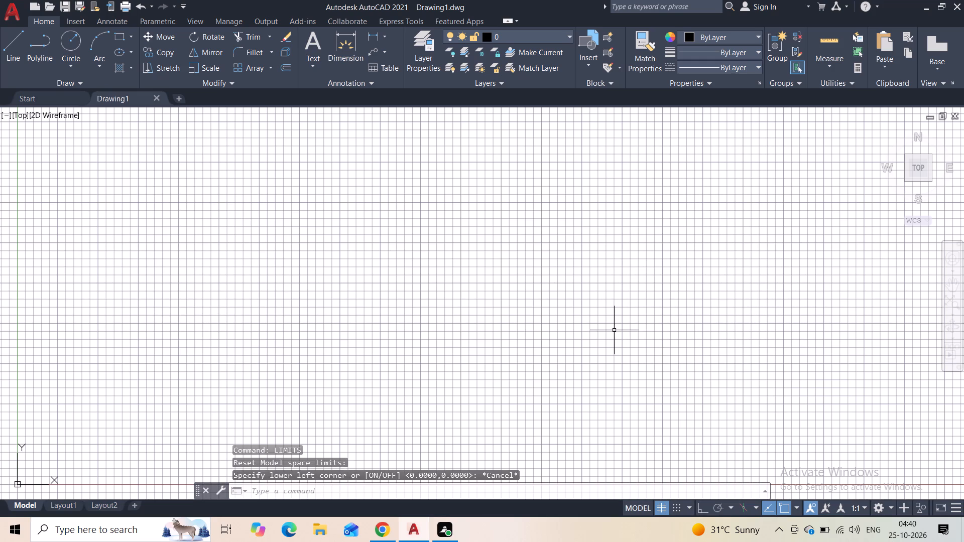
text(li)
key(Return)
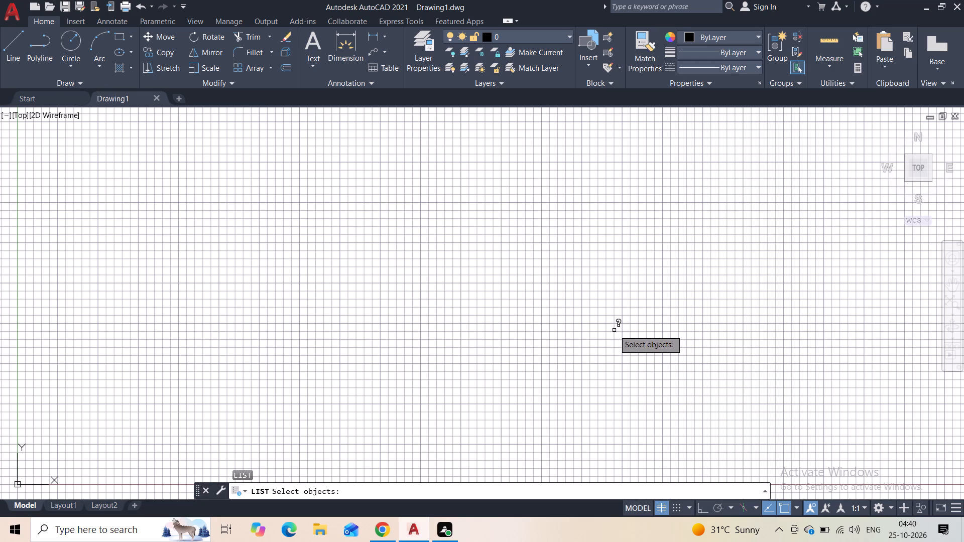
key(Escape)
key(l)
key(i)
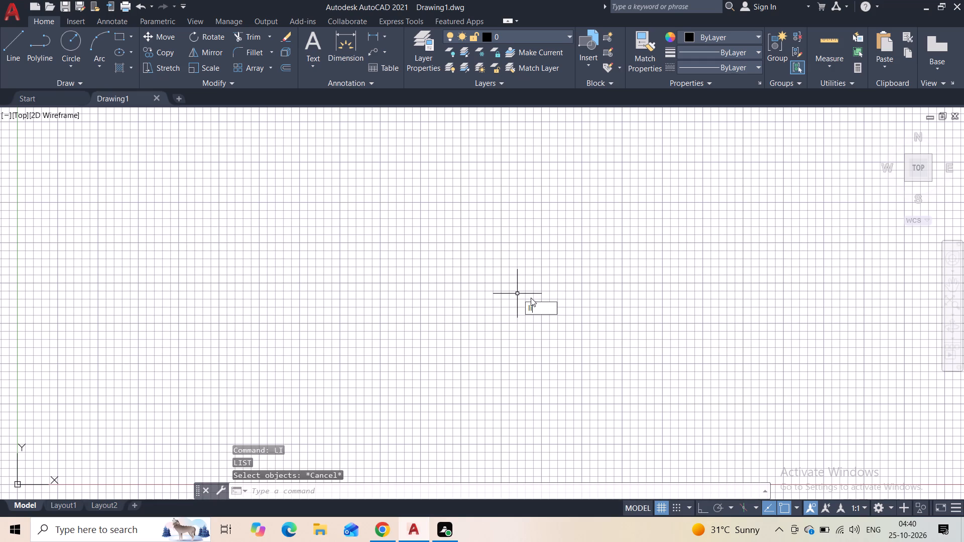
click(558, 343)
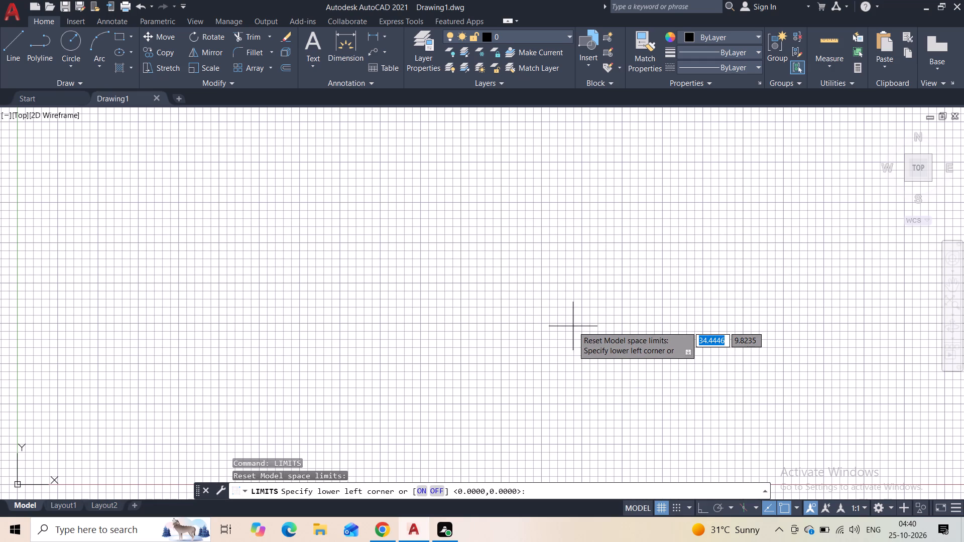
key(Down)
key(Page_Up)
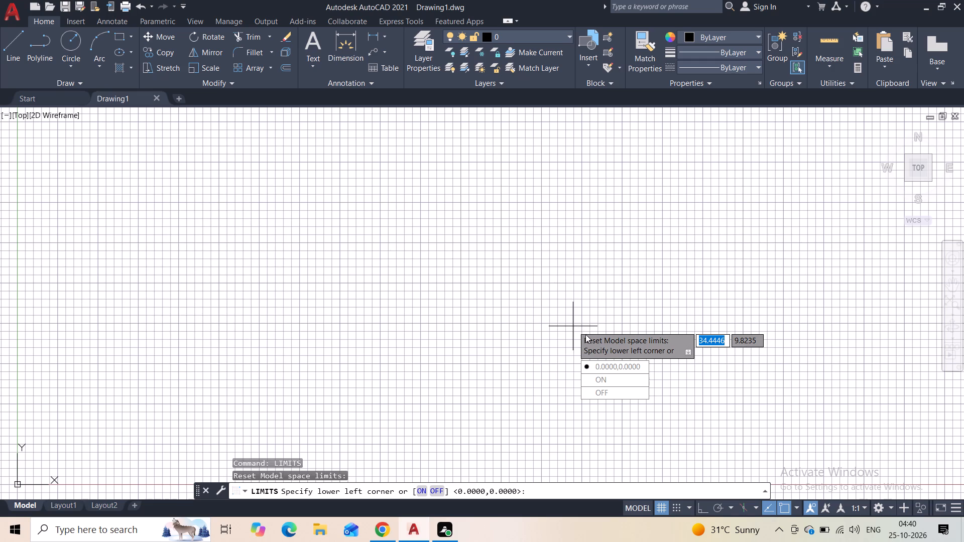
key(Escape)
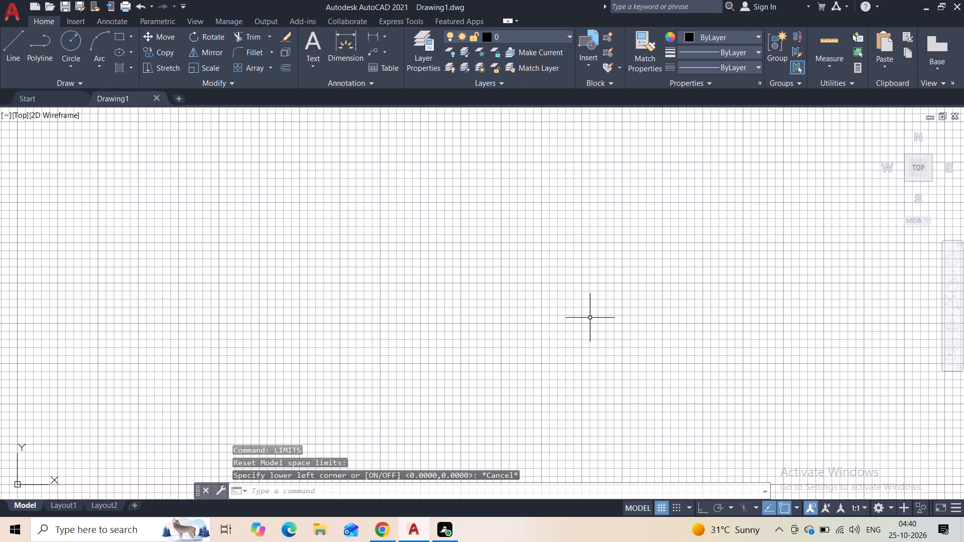
Turn on Ortho mode.
key(F8)
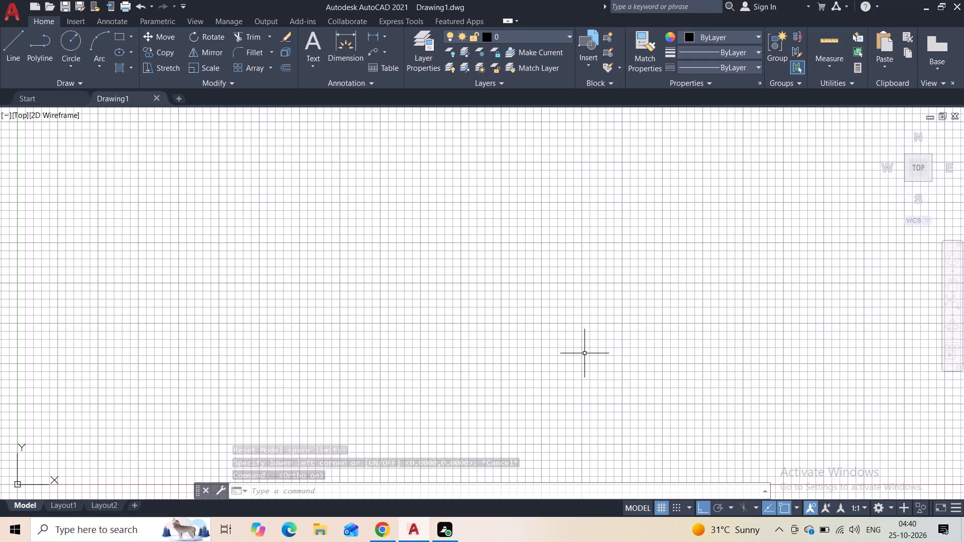
Set the drawing units' length type to Architectural.
text(un)
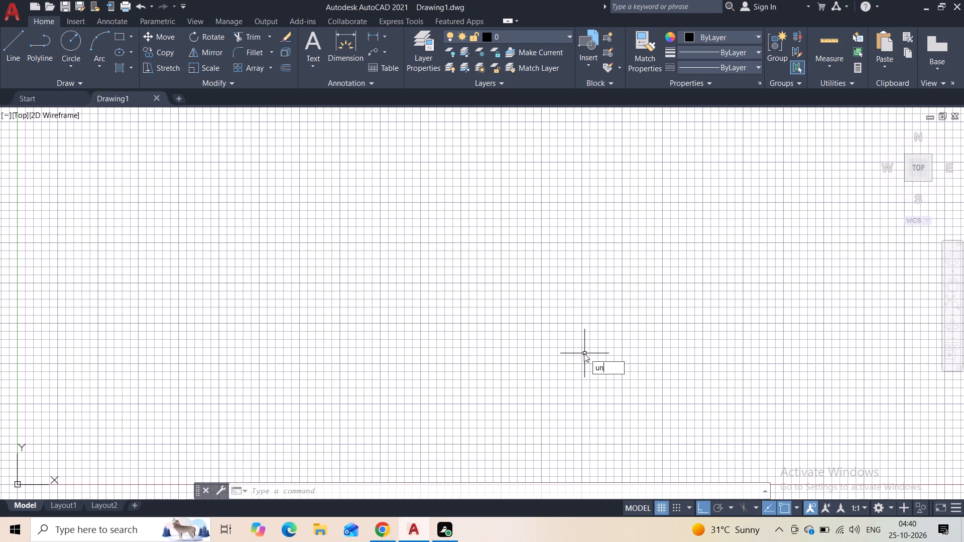
click(617, 383)
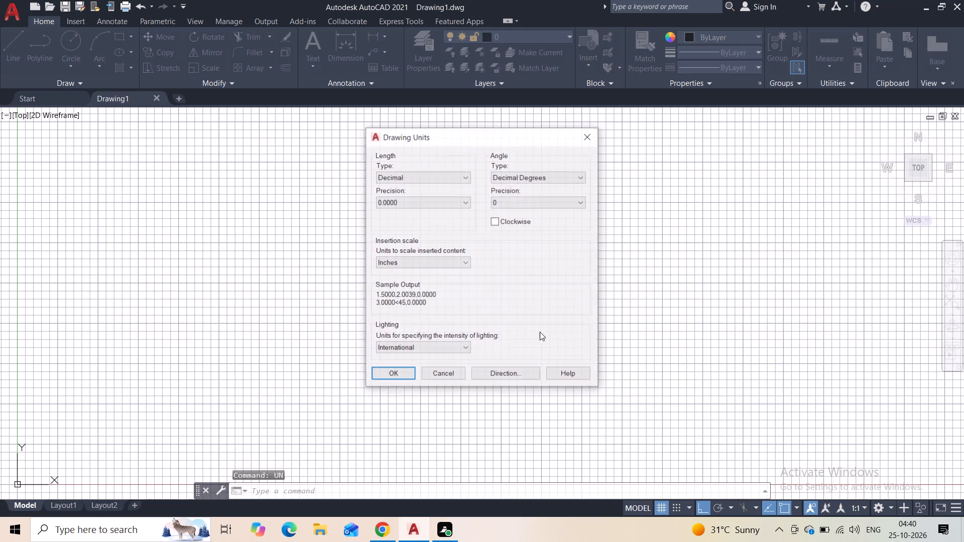
click(453, 178)
click(439, 190)
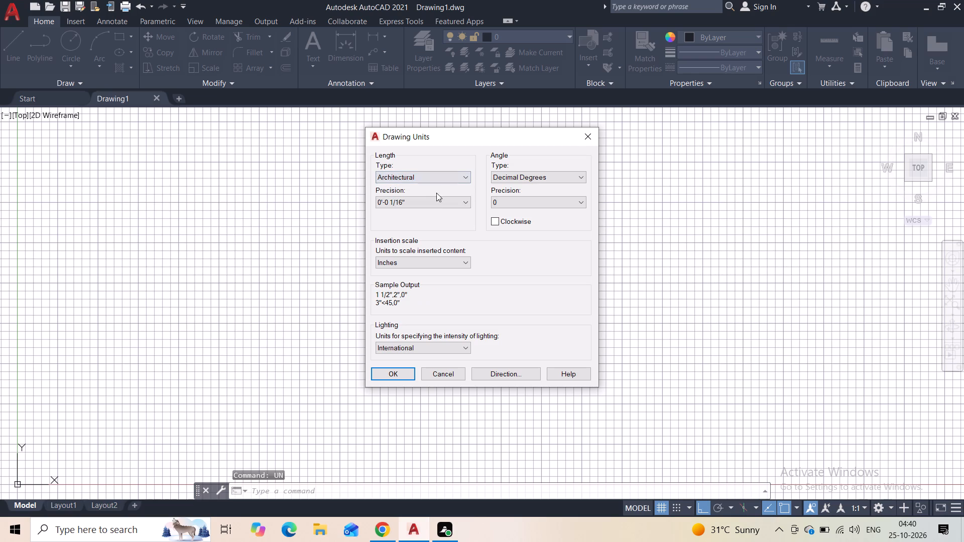
click(404, 377)
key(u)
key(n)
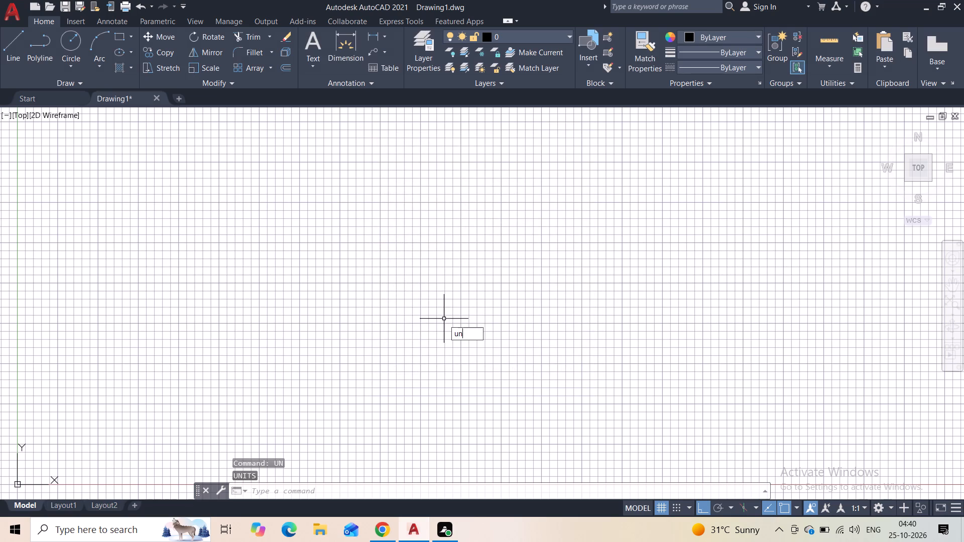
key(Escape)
Modify the Standard dimension style so its primary linear unit format is Architectural.
key(d)
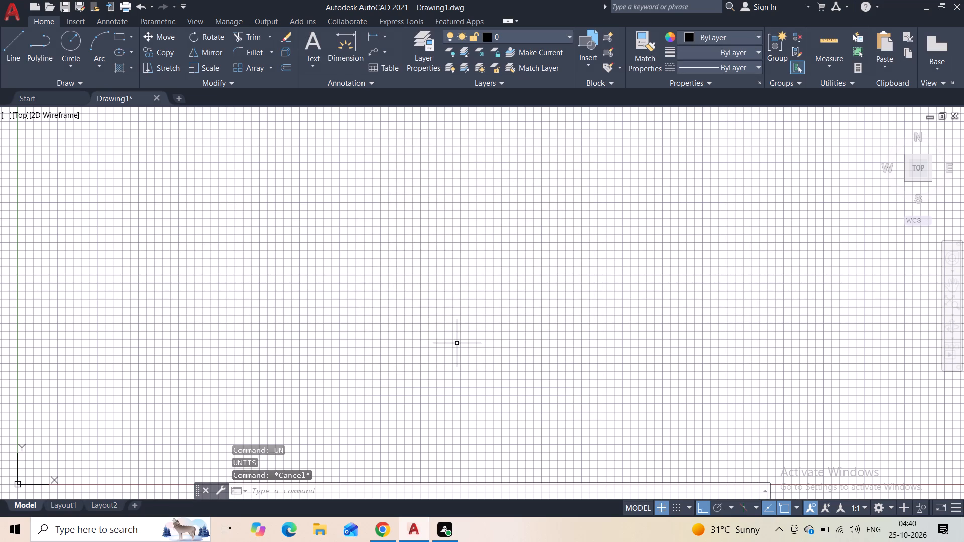
text(im)
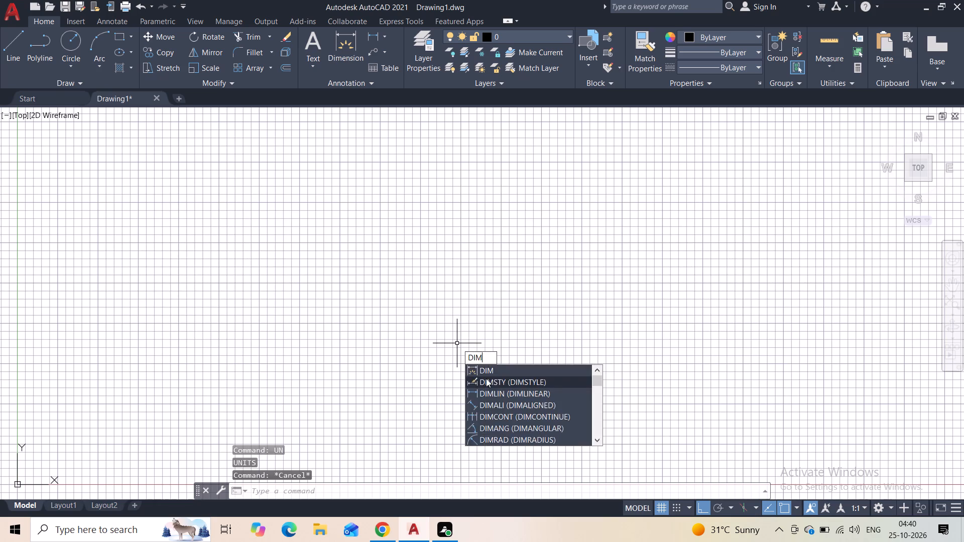
click(487, 378)
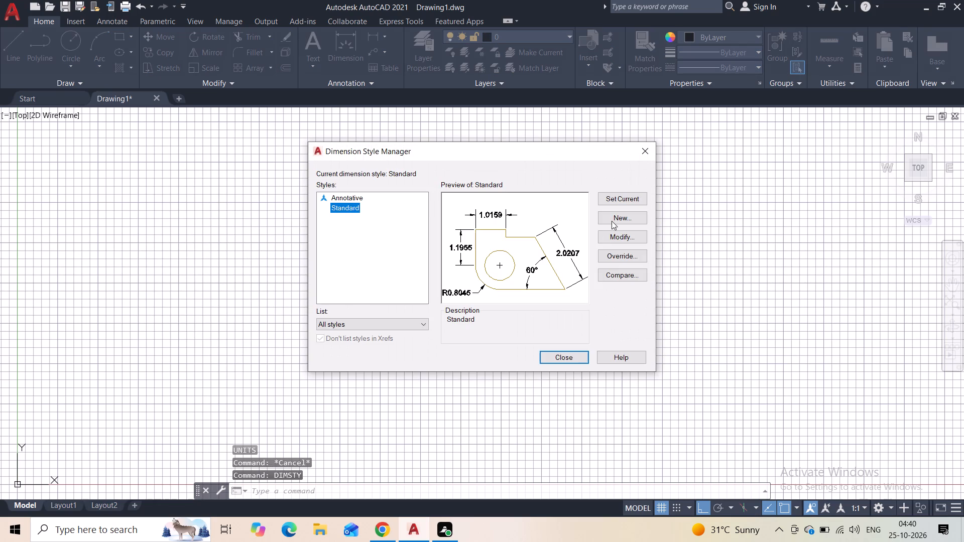
click(620, 234)
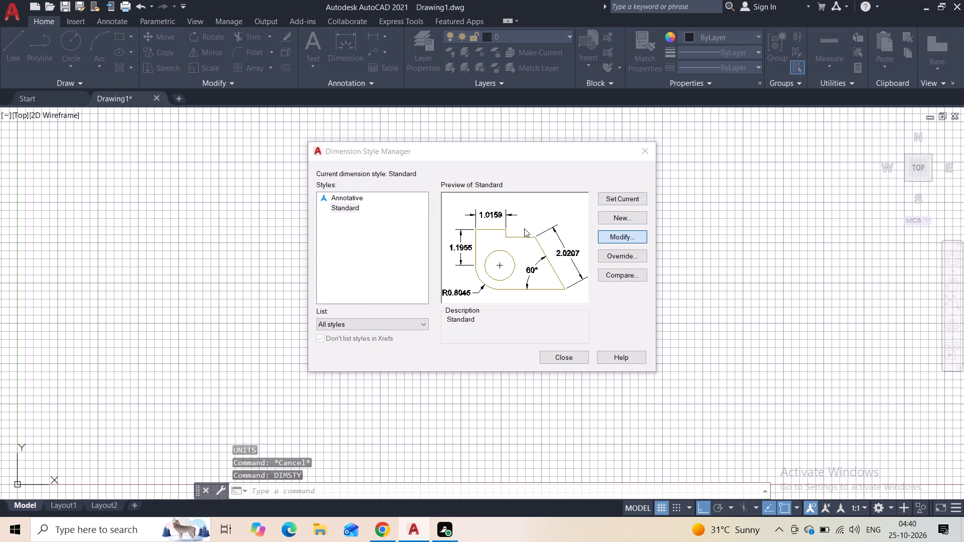
click(436, 150)
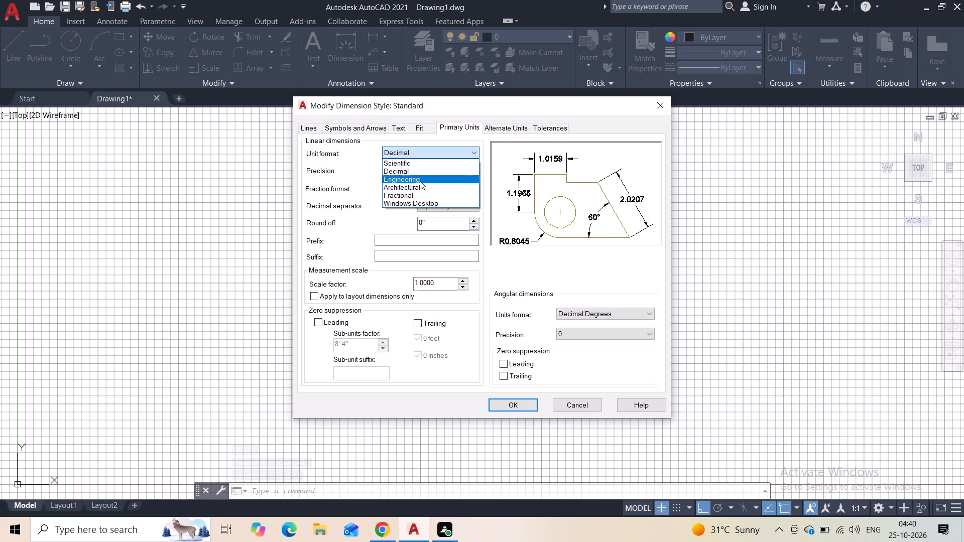
click(418, 186)
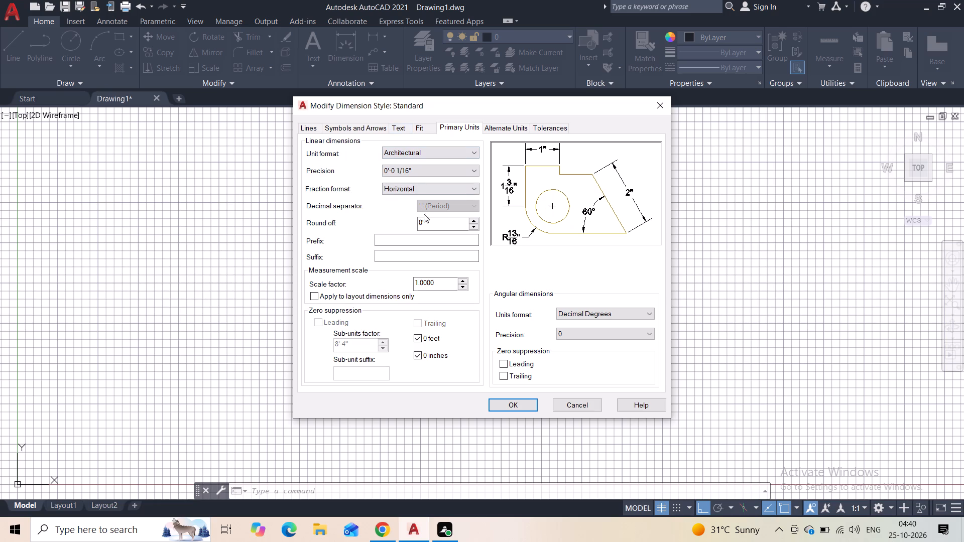
Increase the Standard dimension style's text height well above 9/16" and make the style current.
click(398, 129)
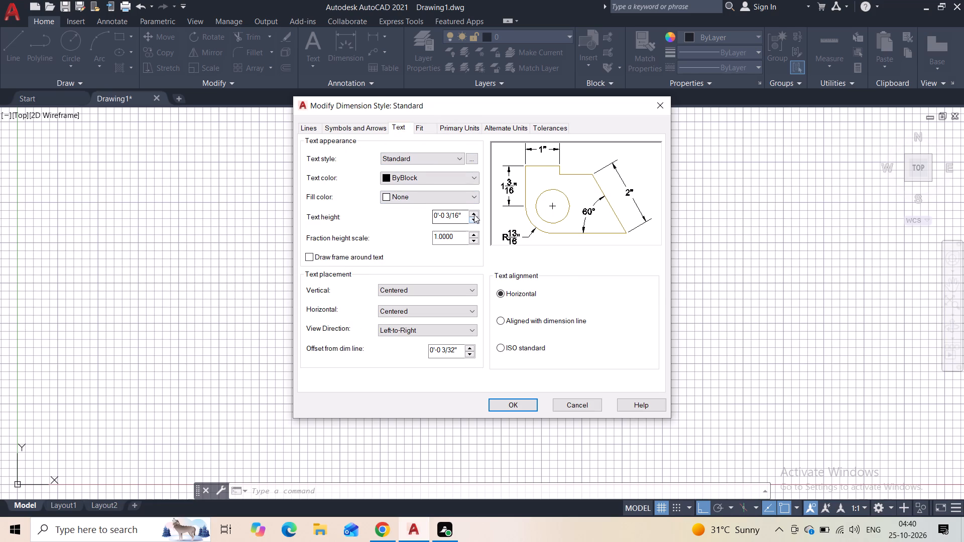
click(473, 212)
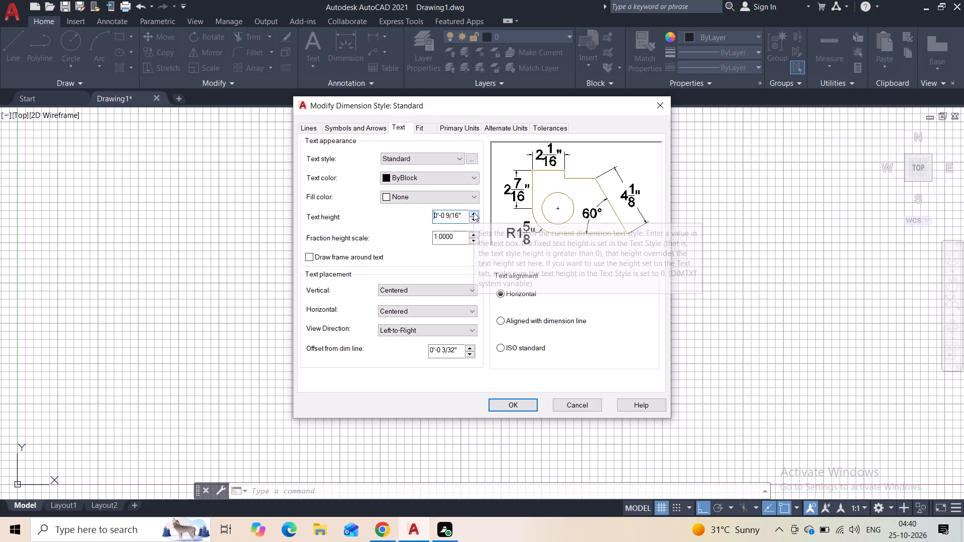
click(514, 402)
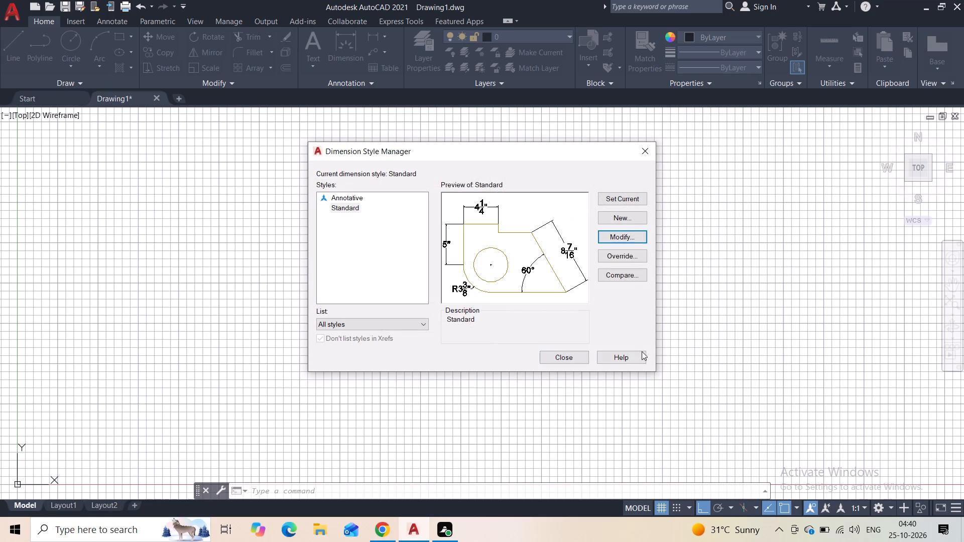
click(629, 200)
click(568, 359)
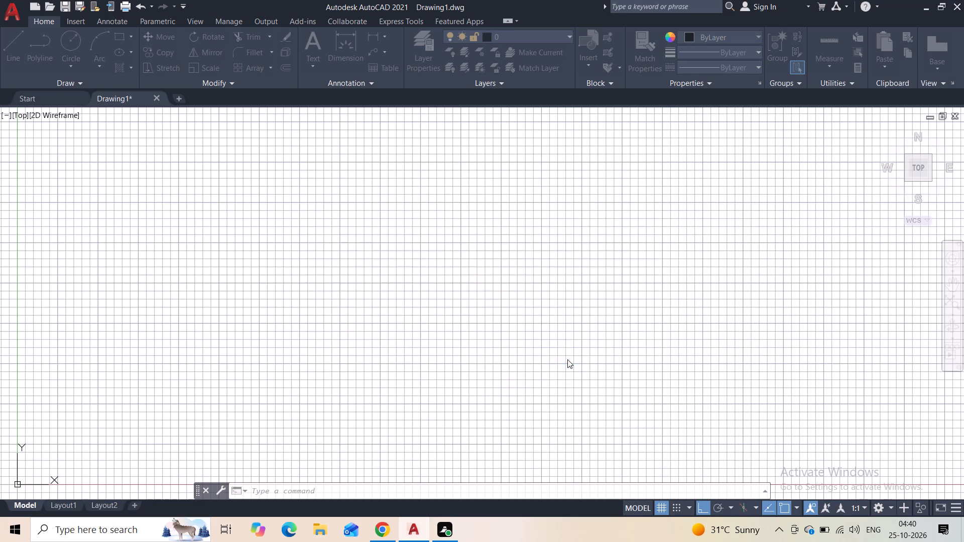
Turn off the grid display.
click(658, 507)
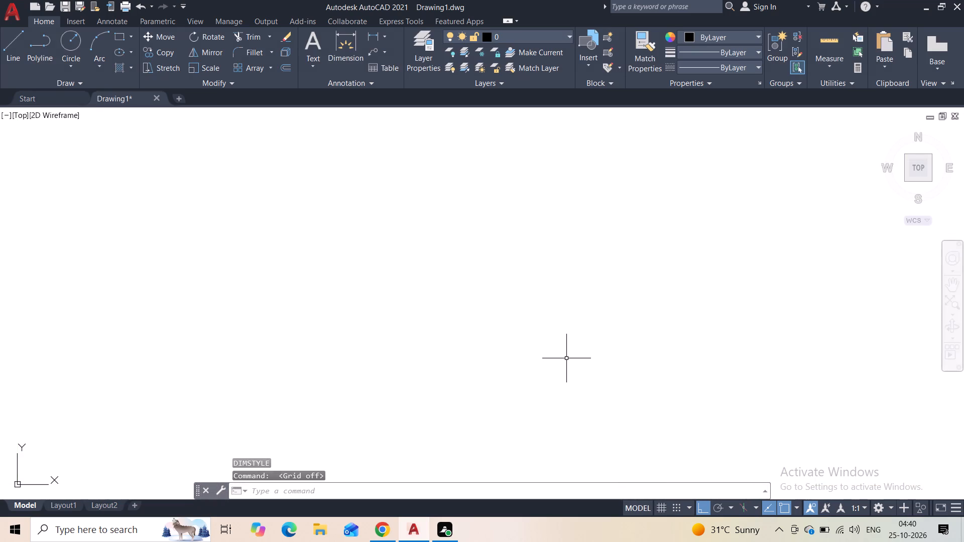
Set the model space limits with lower-left corner 0,0 and upper-right corner 297,210.
text(li)
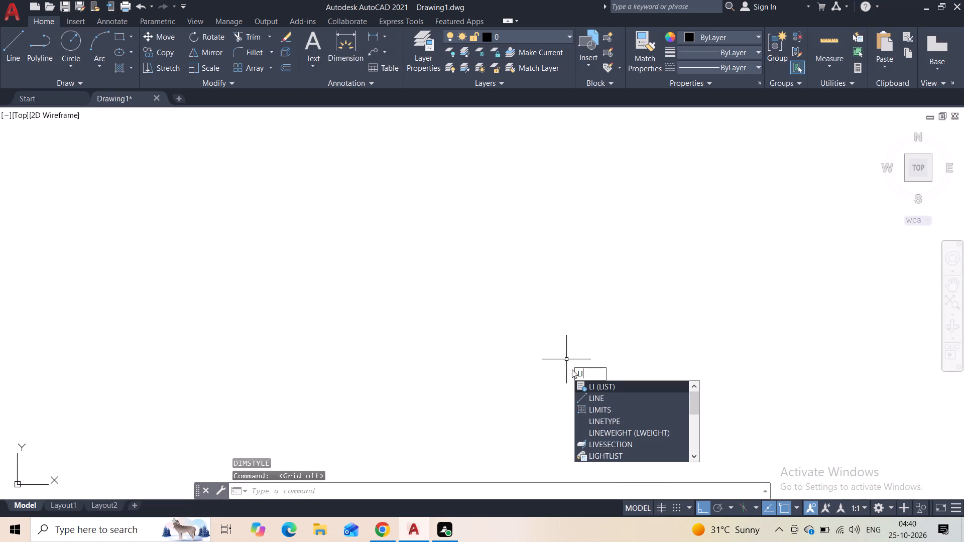
click(620, 414)
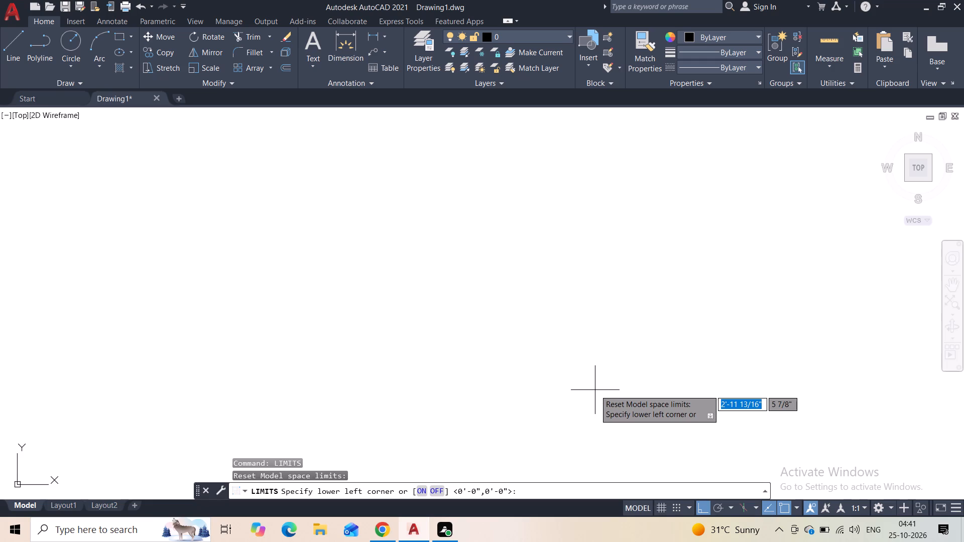
key(0)
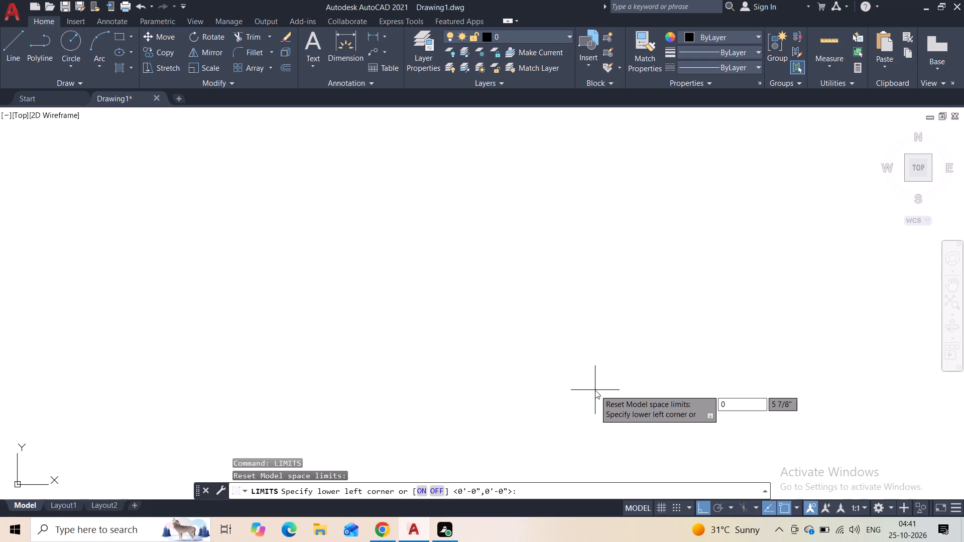
key(comma)
key(0)
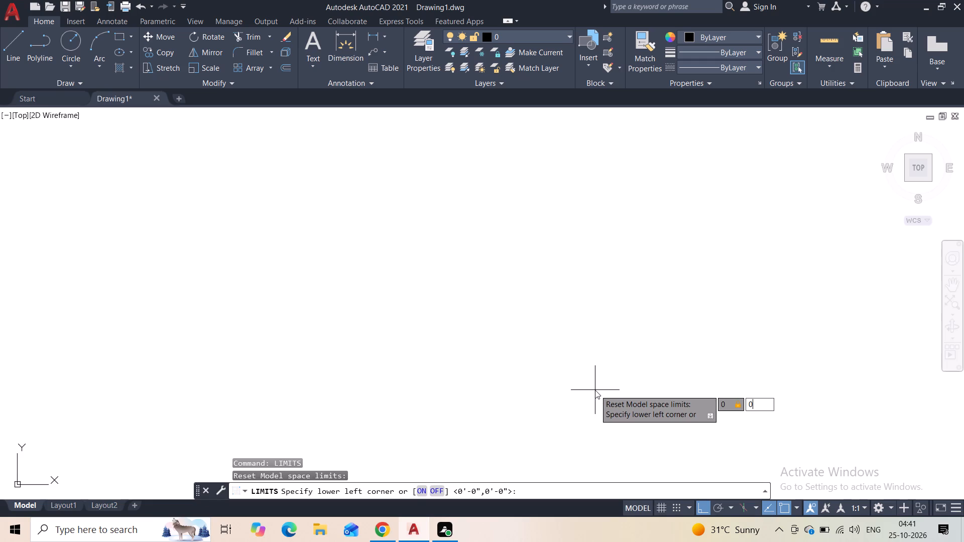
key(Return)
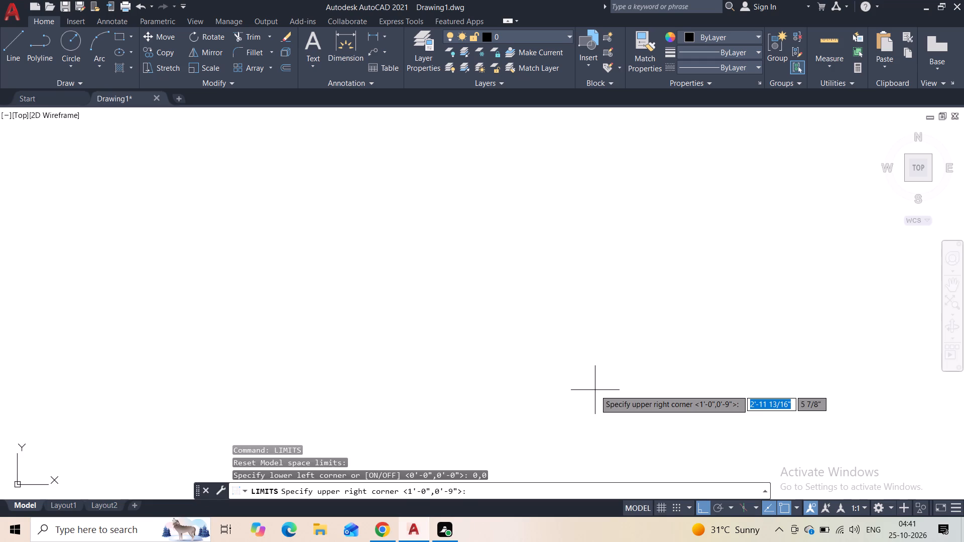
key(Down)
key(Page_Up)
key(2)
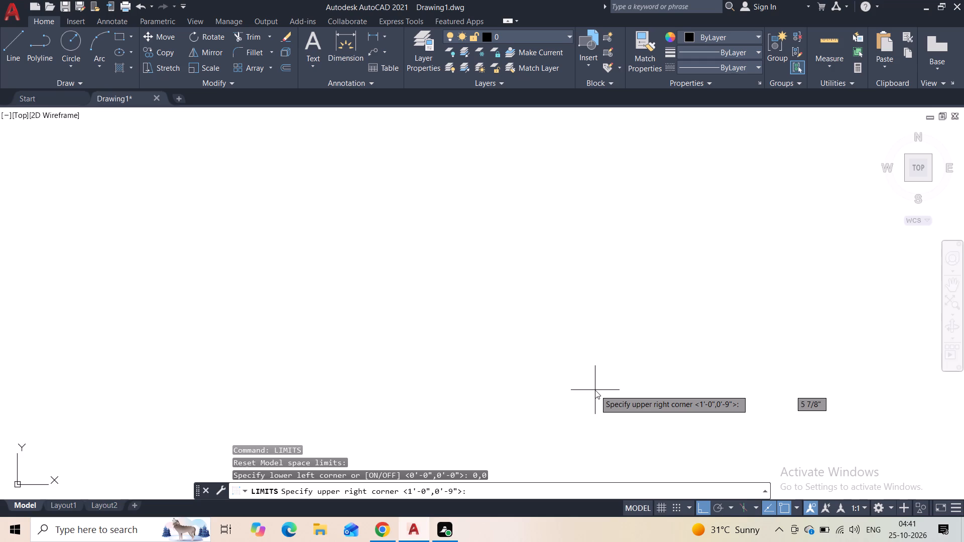
text(97)
key(comma)
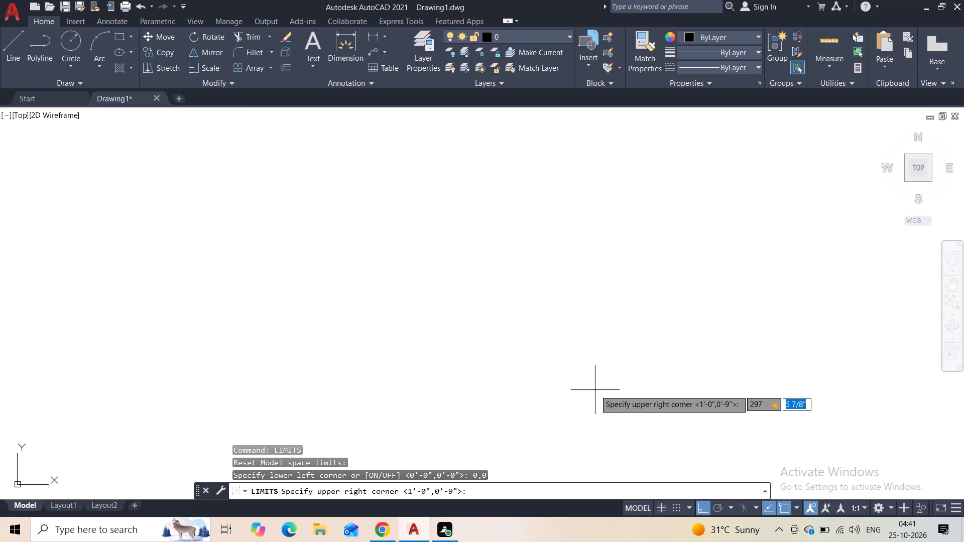
text(210)
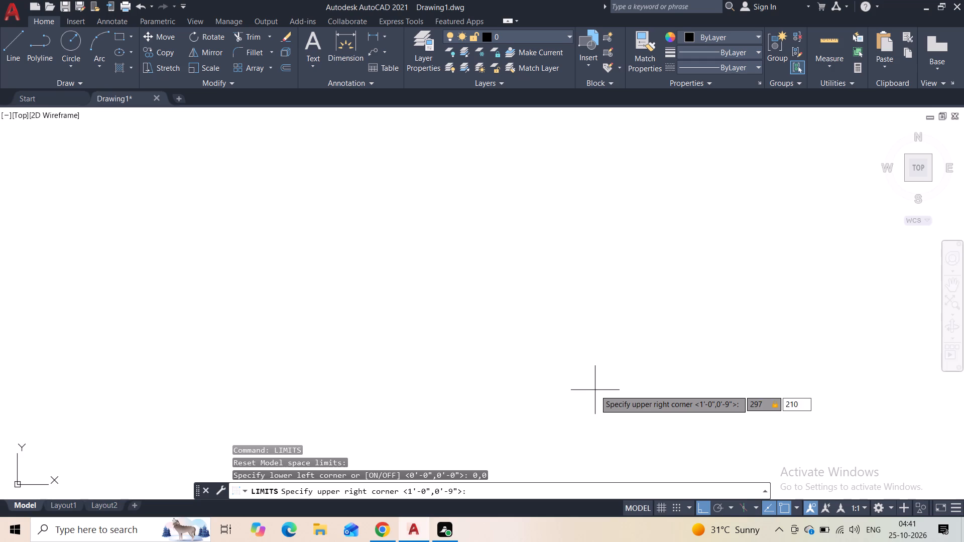
key(Return)
Draw one long horizontal line in the empty drawing area above the origin.
key(z)
key(Return)
key(a)
key(Return)
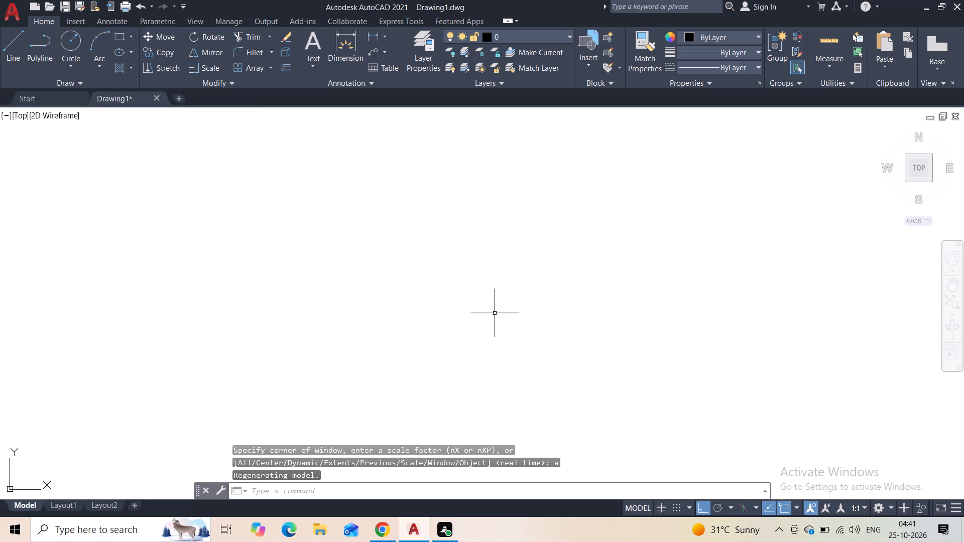
click(13, 56)
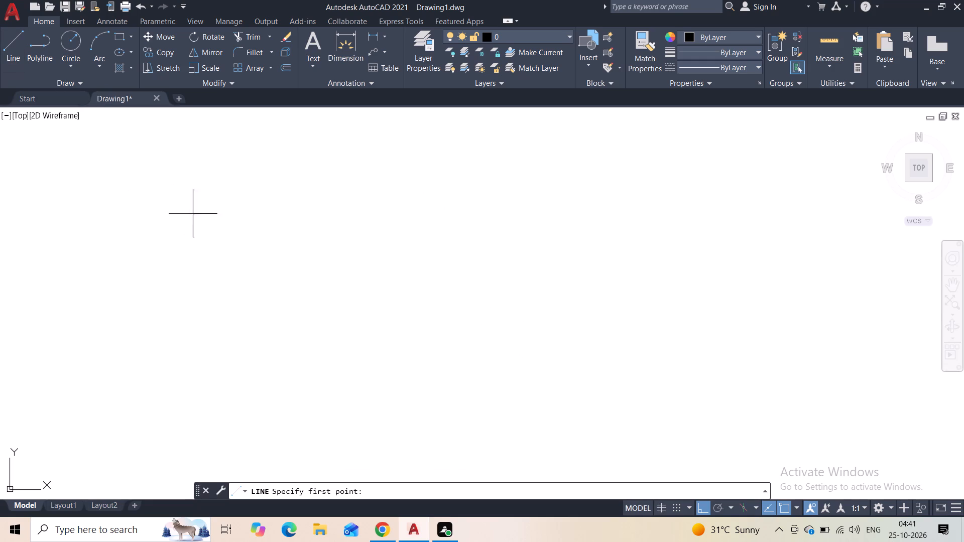
click(286, 255)
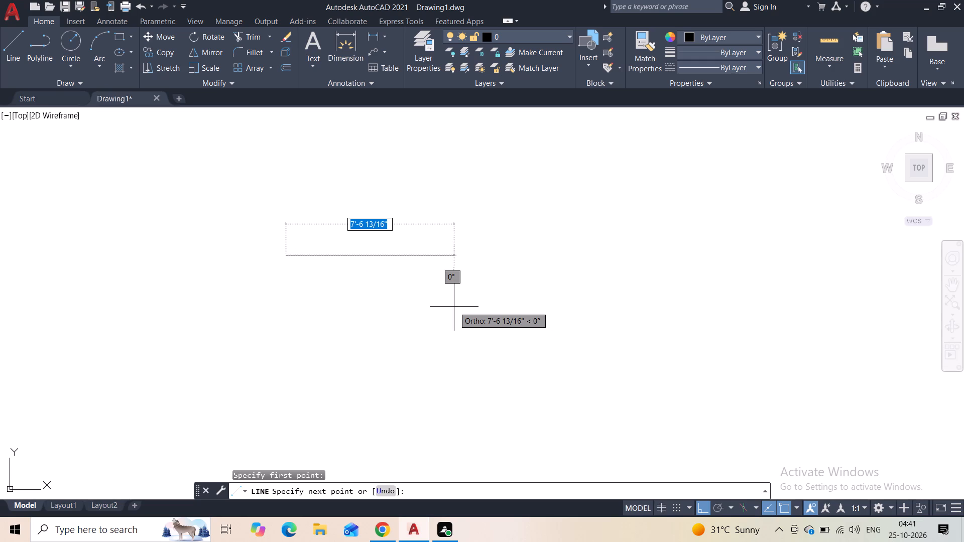
scroll(742, 319, down, 2)
middle_drag(742, 321, 635, 329)
click(768, 310)
key(Escape)
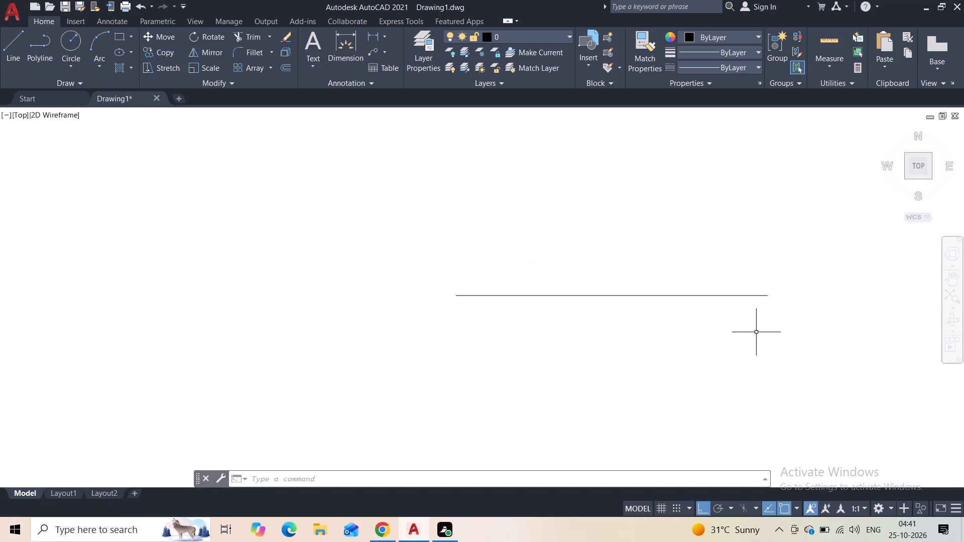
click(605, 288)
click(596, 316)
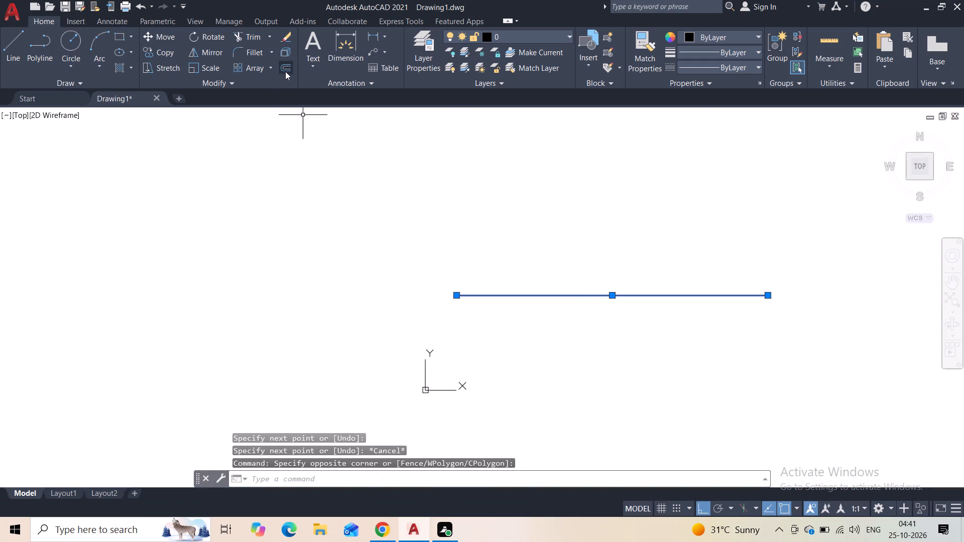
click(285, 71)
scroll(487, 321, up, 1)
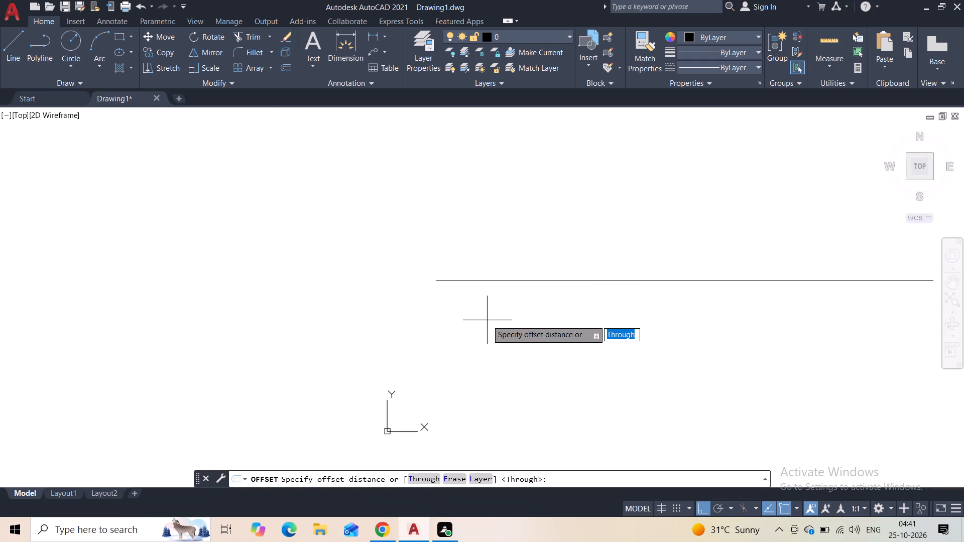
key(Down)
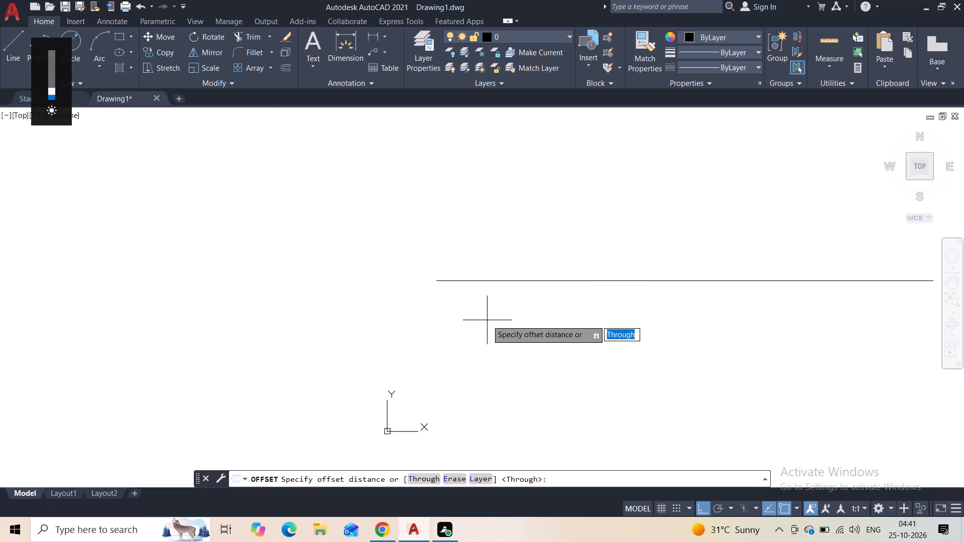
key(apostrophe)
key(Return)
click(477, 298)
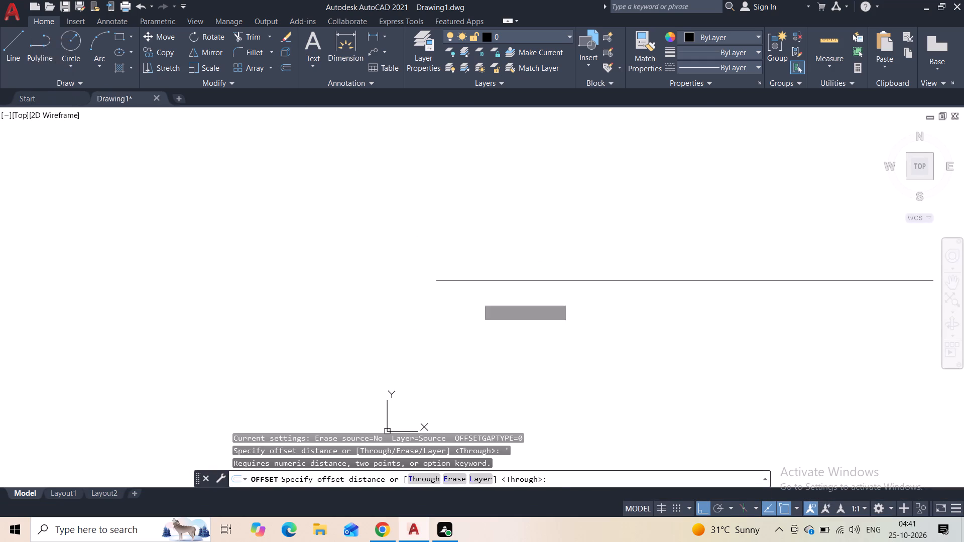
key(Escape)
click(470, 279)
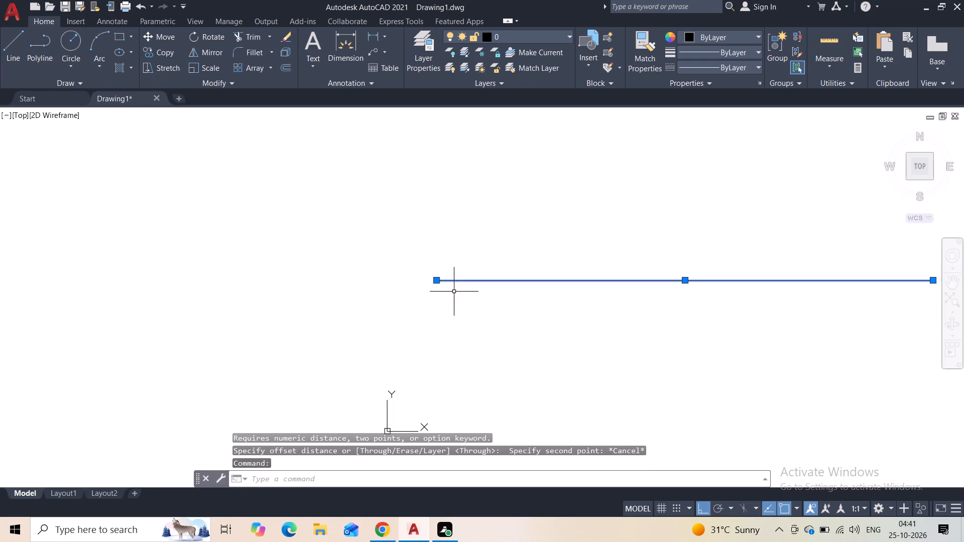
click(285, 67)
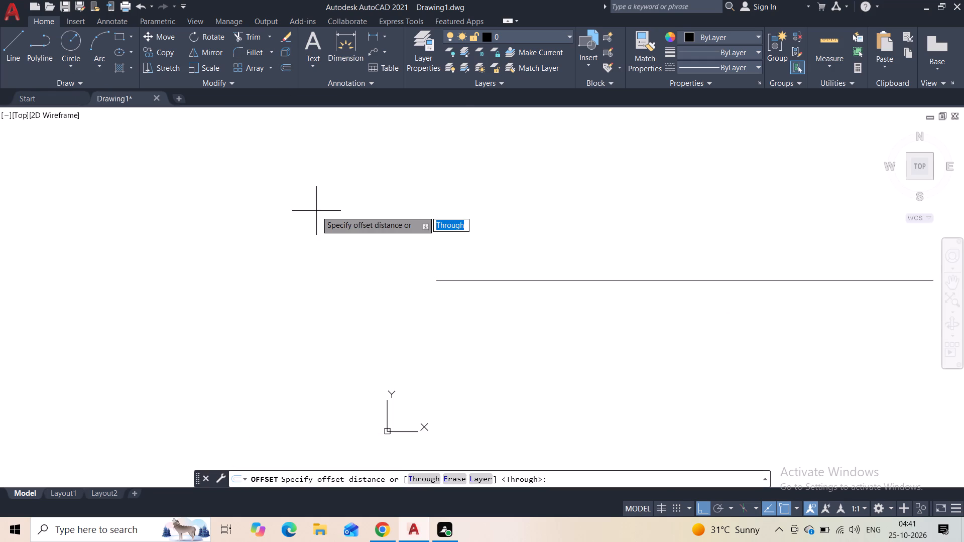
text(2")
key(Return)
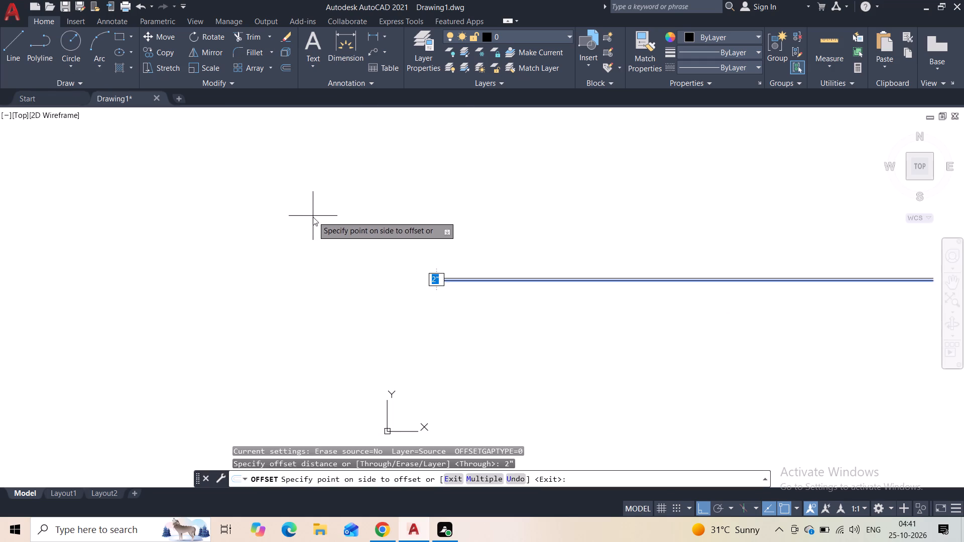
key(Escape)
Offset the horizontal line 2' downward.
click(517, 243)
click(465, 316)
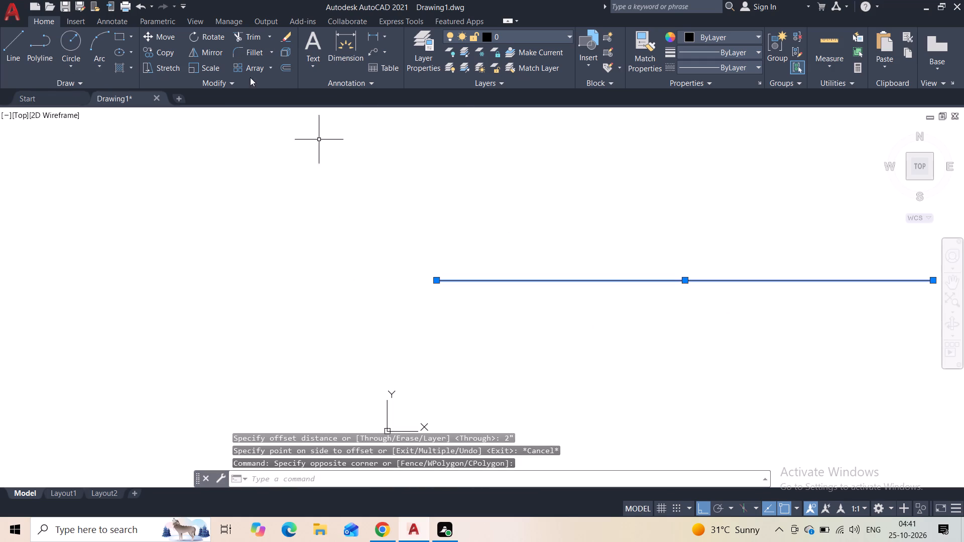
click(288, 73)
text(2')
key(Return)
click(524, 350)
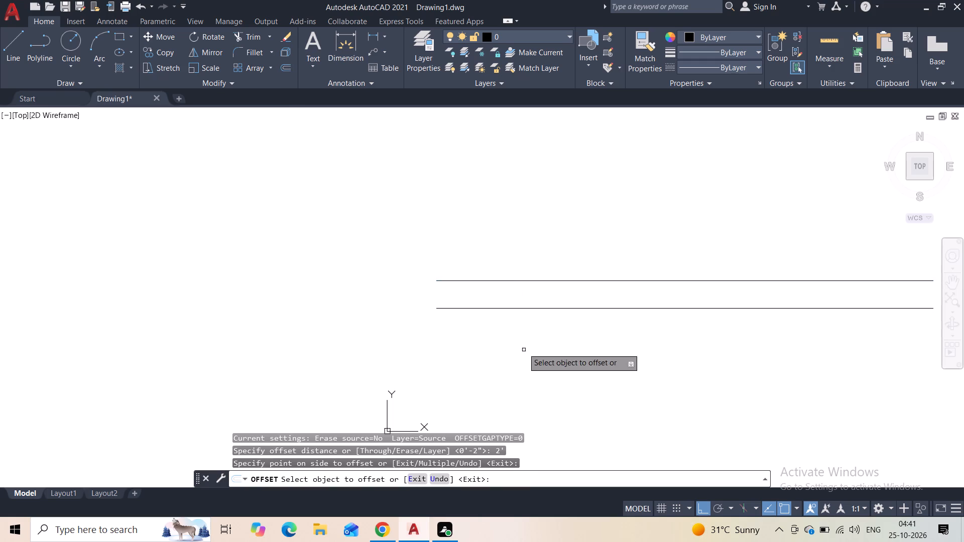
key(Escape)
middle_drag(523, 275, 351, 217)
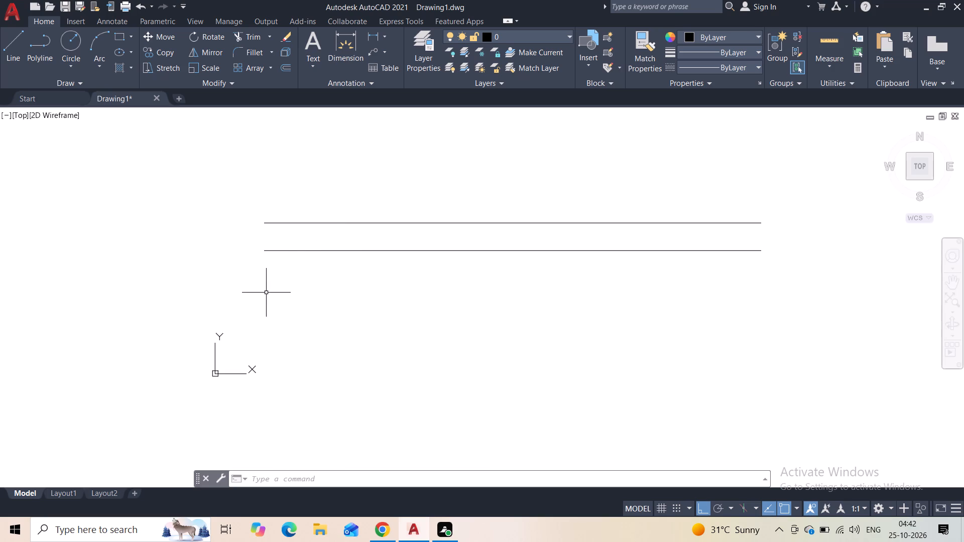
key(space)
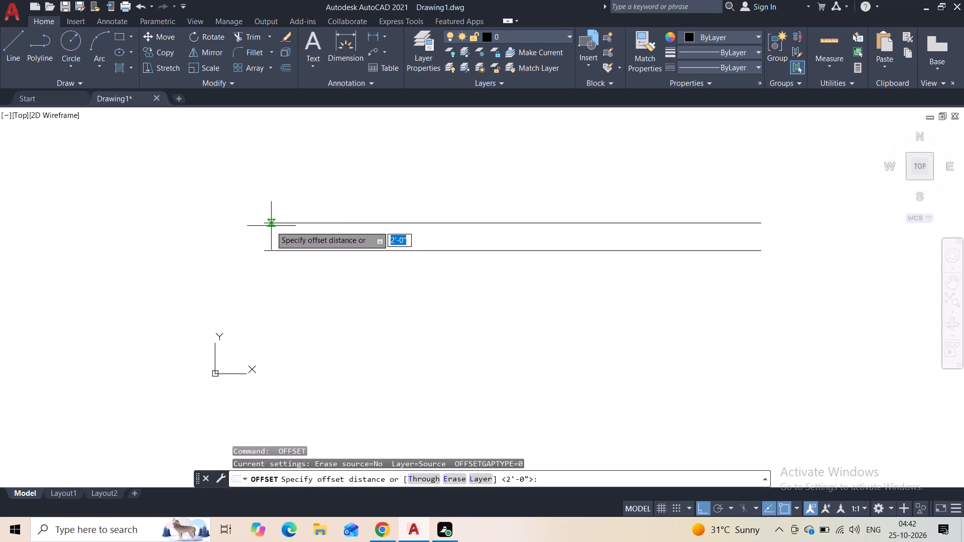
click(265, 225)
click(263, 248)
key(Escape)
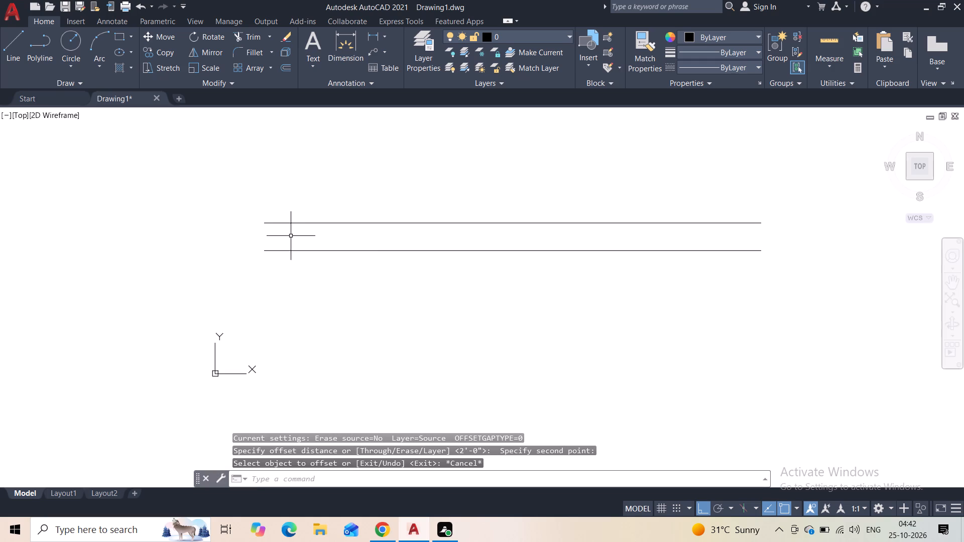
Draw a vertical line joining the left ends of the two parallel horizontal lines.
click(18, 65)
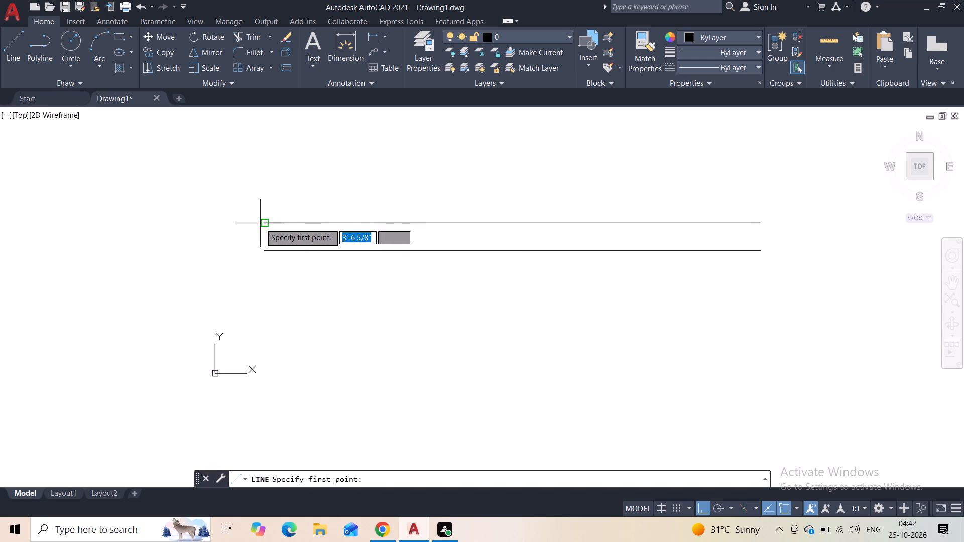
click(260, 223)
click(262, 253)
key(Escape)
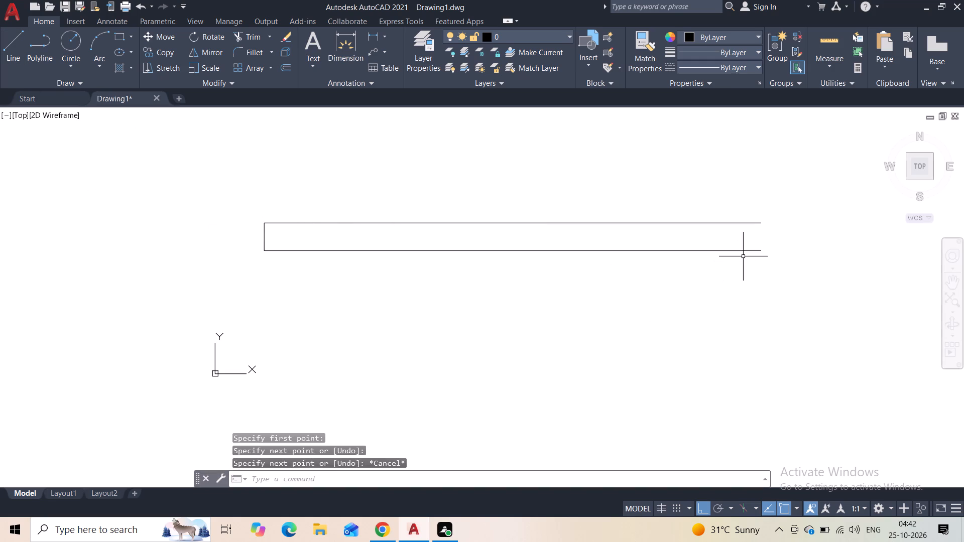
Extend both parallel horizontal lines to the right by adding a line segment from each one's right end.
middle_drag(738, 236, 619, 261)
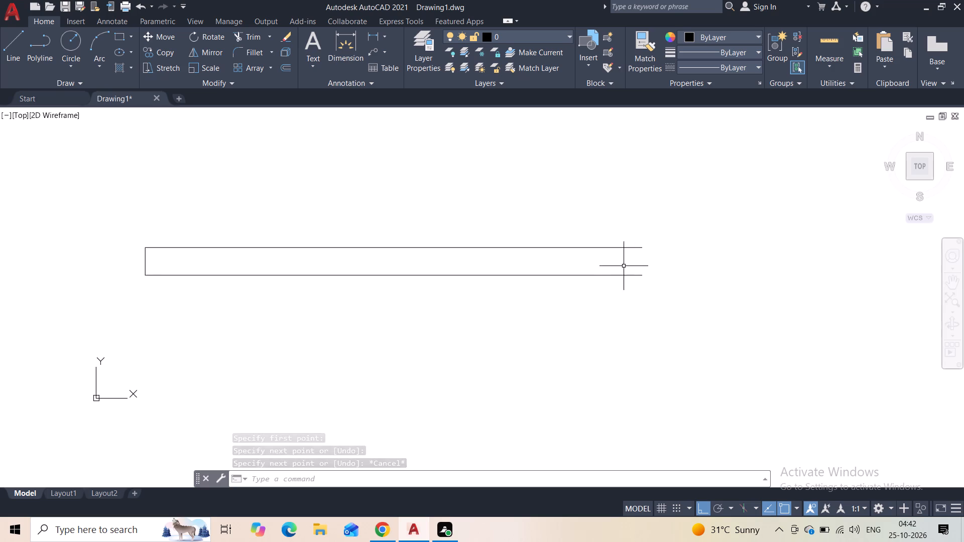
key(space)
click(647, 247)
click(876, 263)
key(Escape)
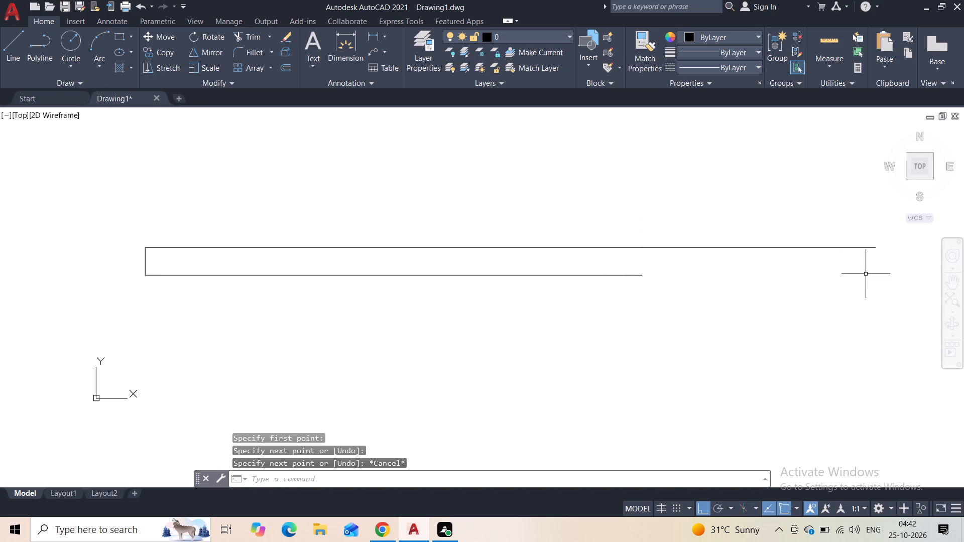
key(space)
click(645, 276)
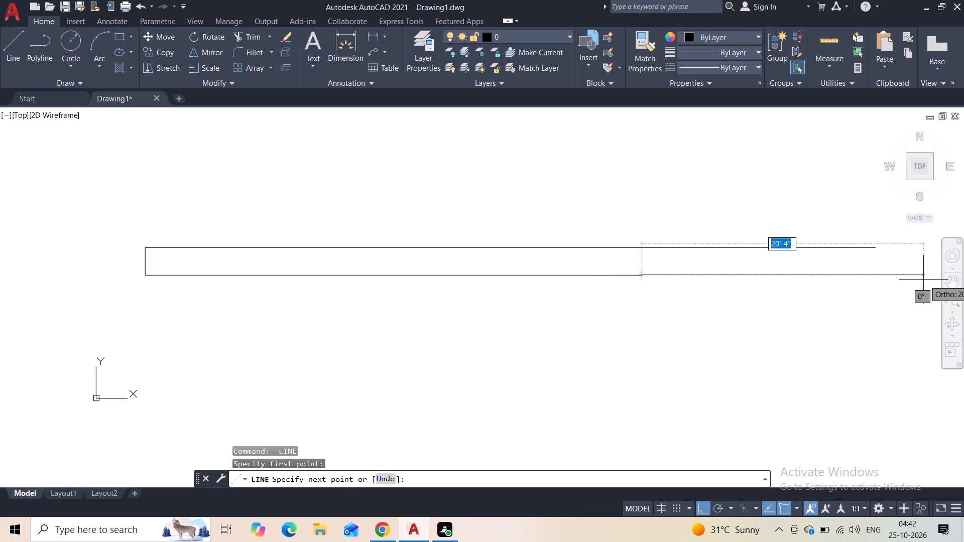
click(878, 280)
key(Escape)
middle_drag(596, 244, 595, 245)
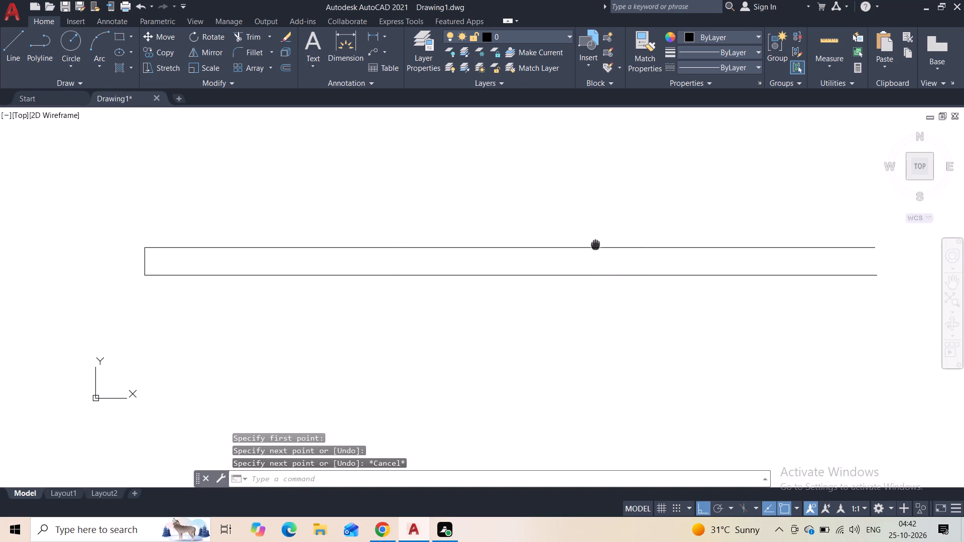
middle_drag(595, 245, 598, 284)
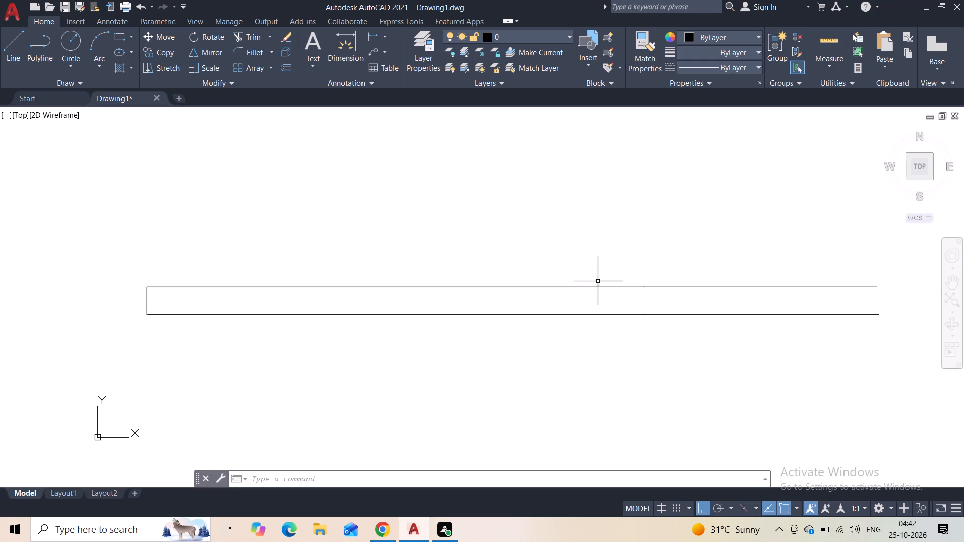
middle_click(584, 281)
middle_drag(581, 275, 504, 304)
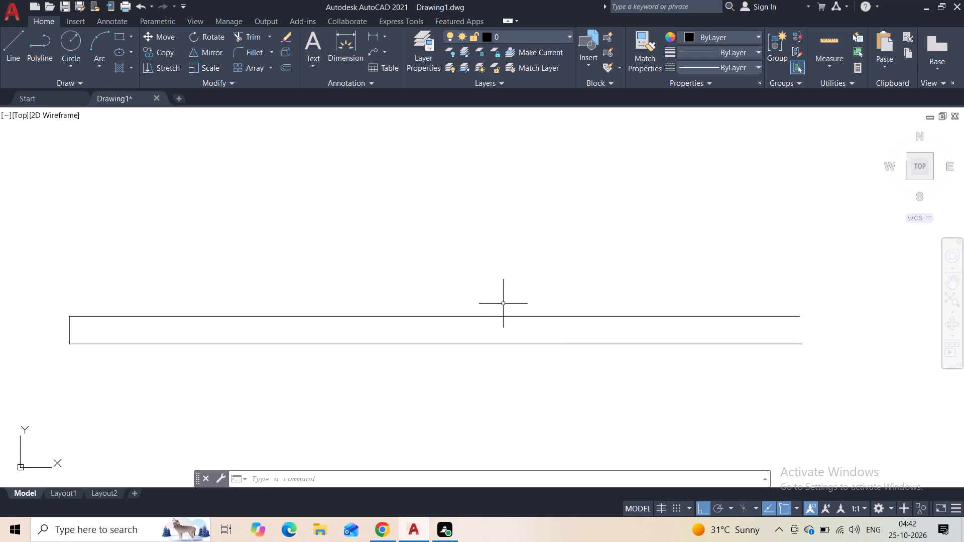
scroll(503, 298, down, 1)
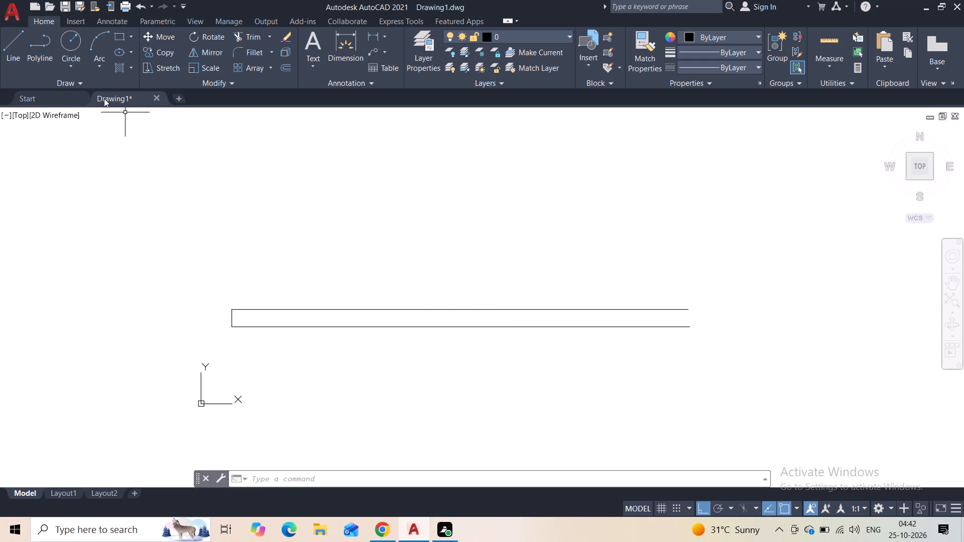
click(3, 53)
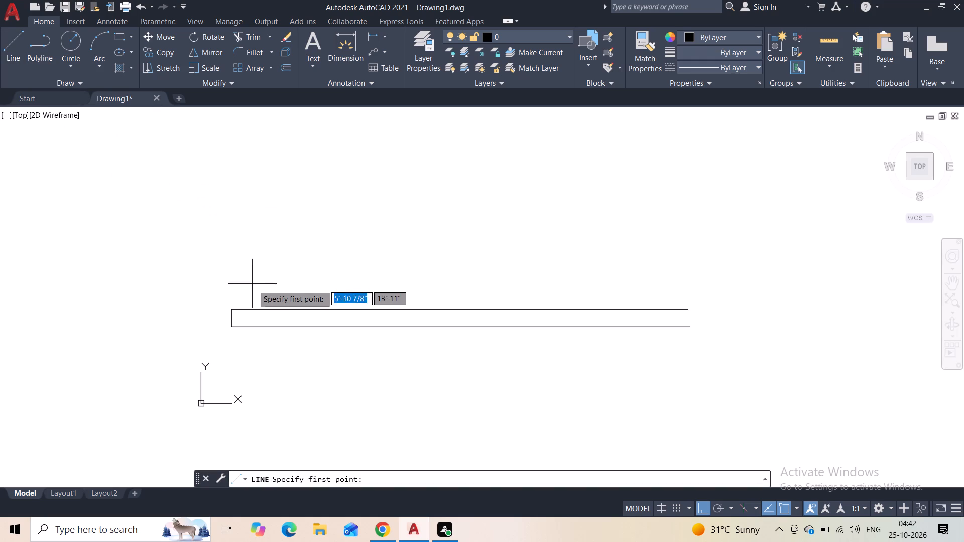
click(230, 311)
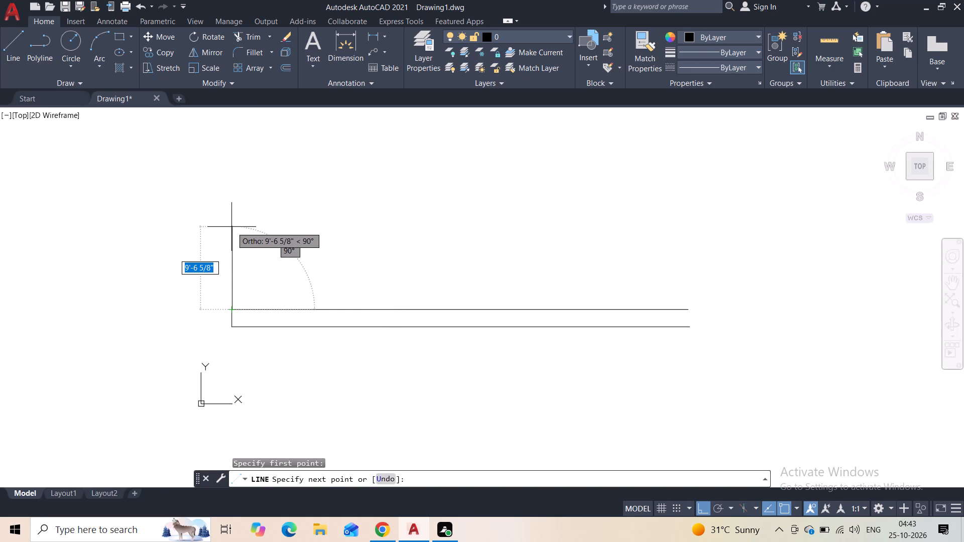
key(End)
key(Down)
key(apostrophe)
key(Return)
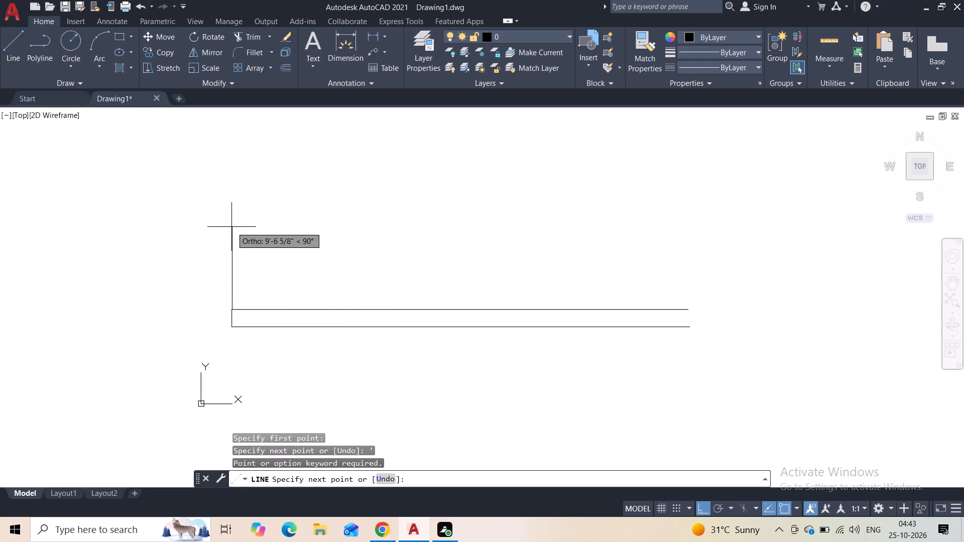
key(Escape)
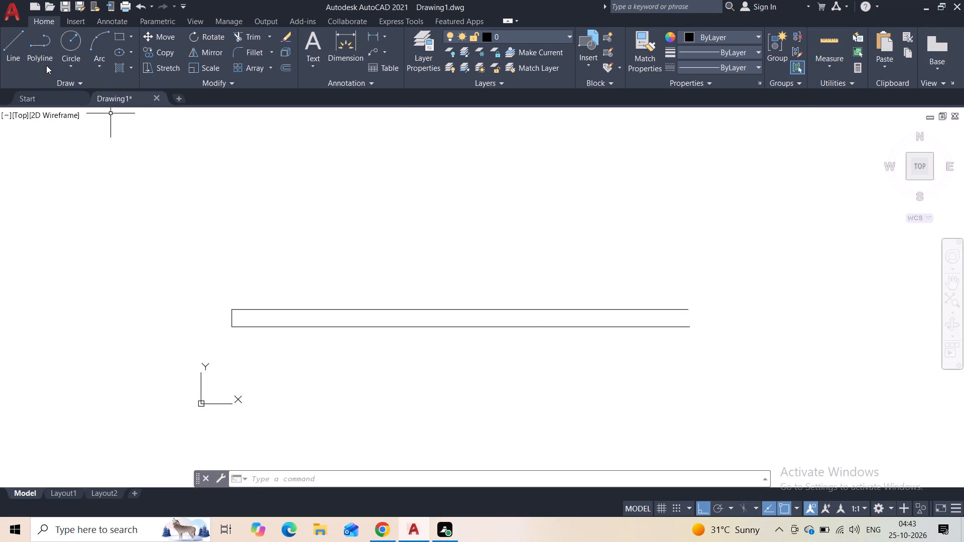
Draw a 12' vertical line upward from the left end of the upper horizontal line.
click(17, 54)
click(228, 311)
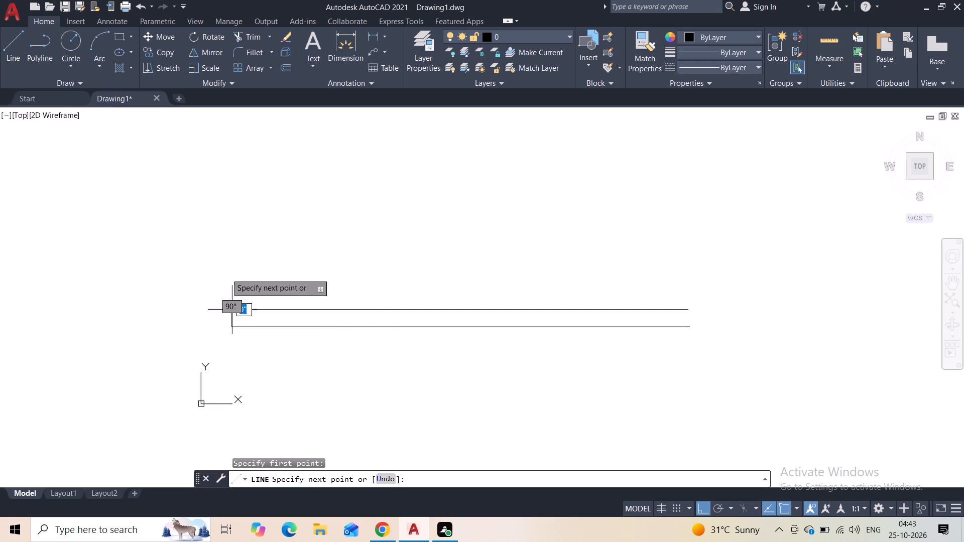
text(12)
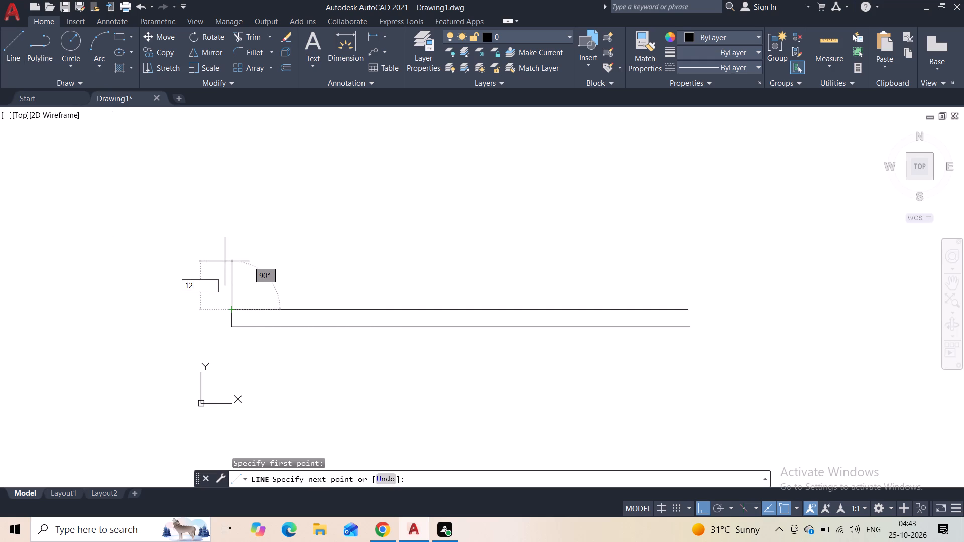
key(apostrophe)
key(Return)
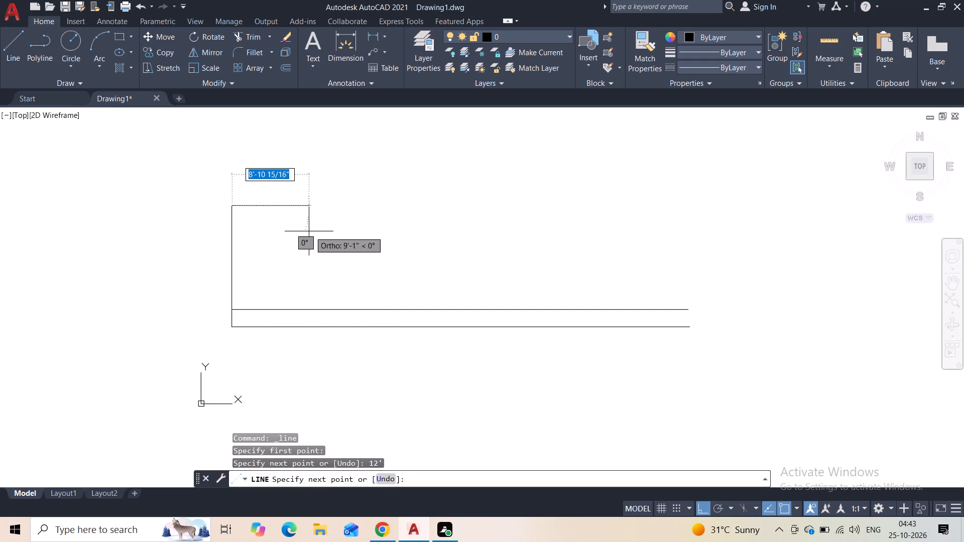
key(Escape)
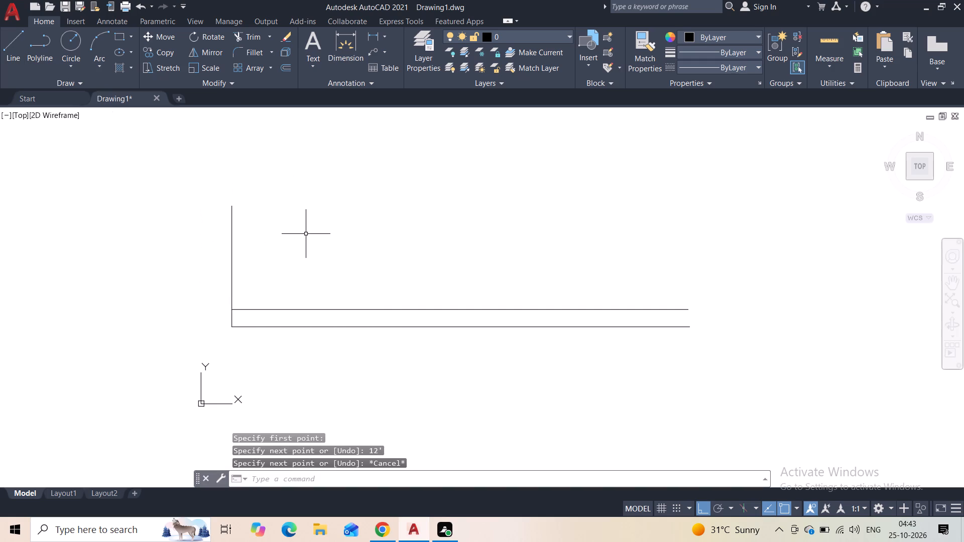
key(Escape)
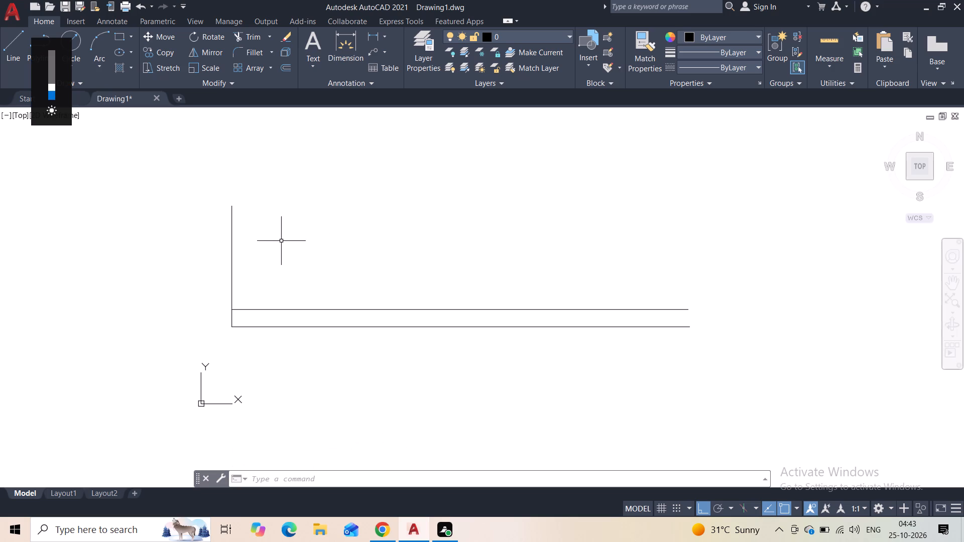
Continue the vertical line upward from its top end with a segment about 5'-2" long.
middle_drag(264, 214, 240, 272)
key(space)
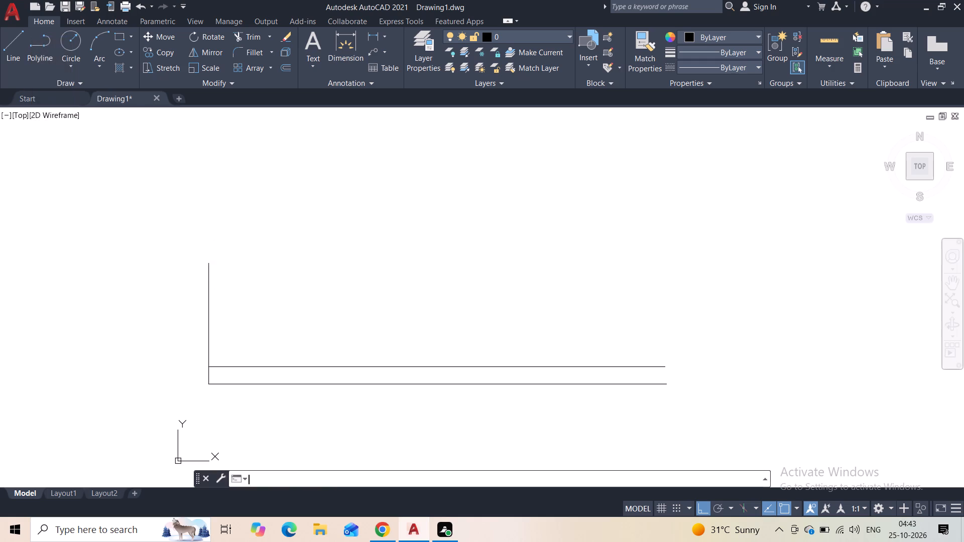
click(206, 265)
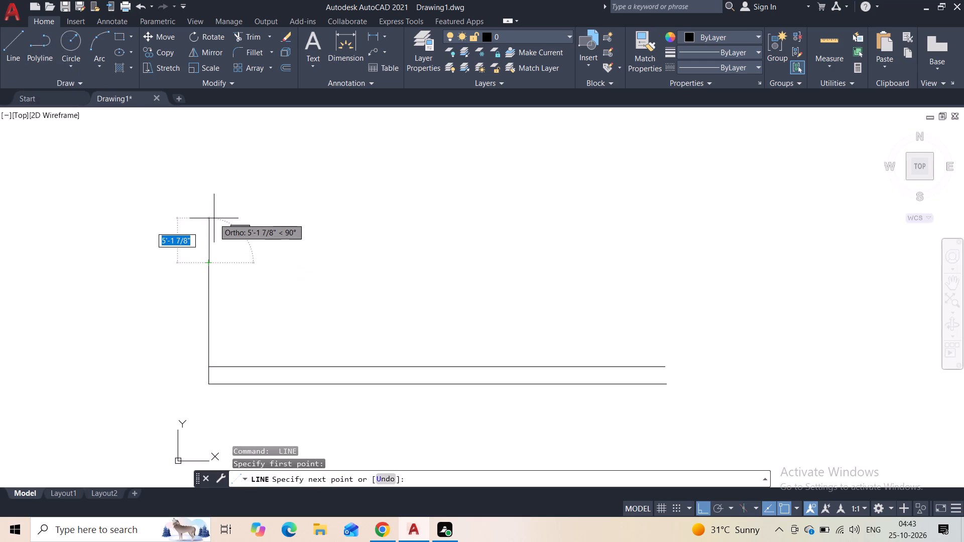
click(214, 218)
key(Escape)
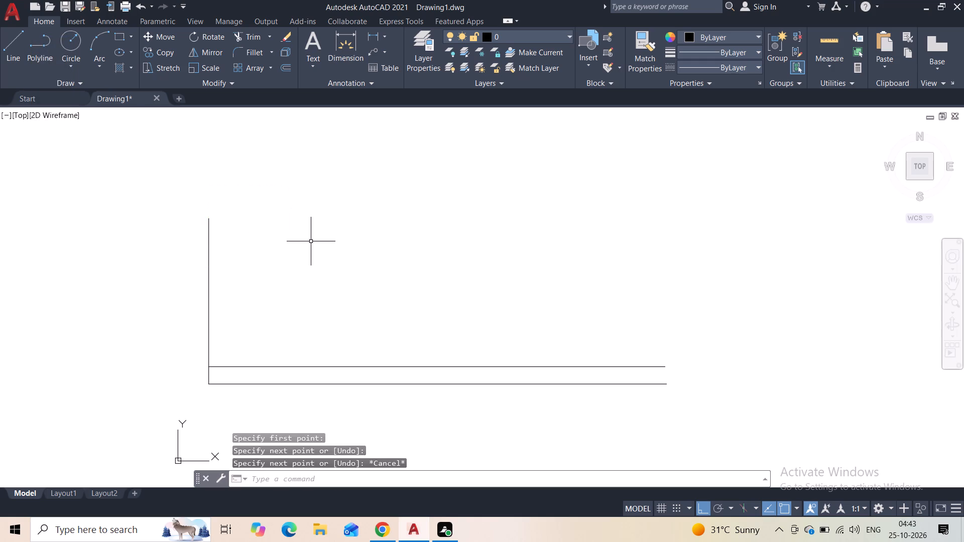
Draw a line about 29' to the right from the vertical line's top, continuing straight down to the upper horizontal line.
key(space)
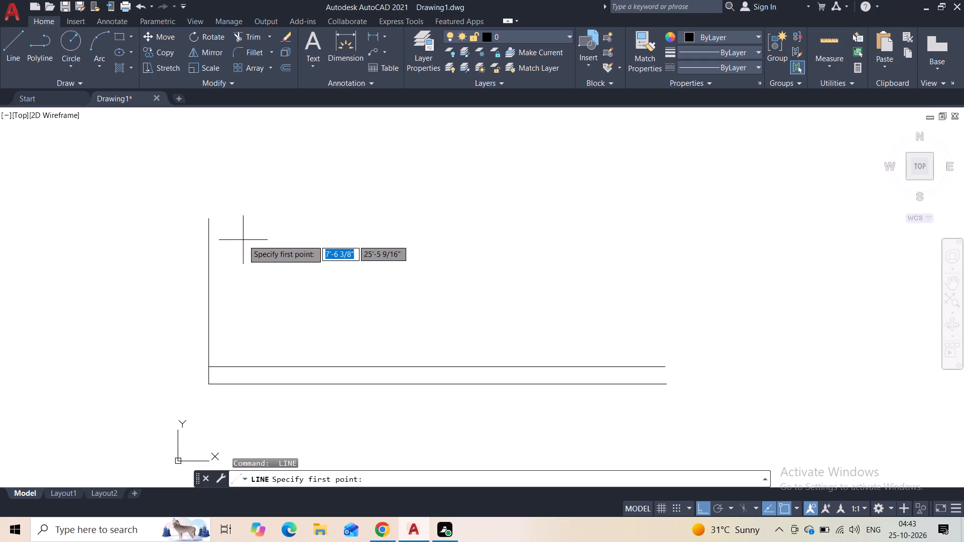
click(210, 223)
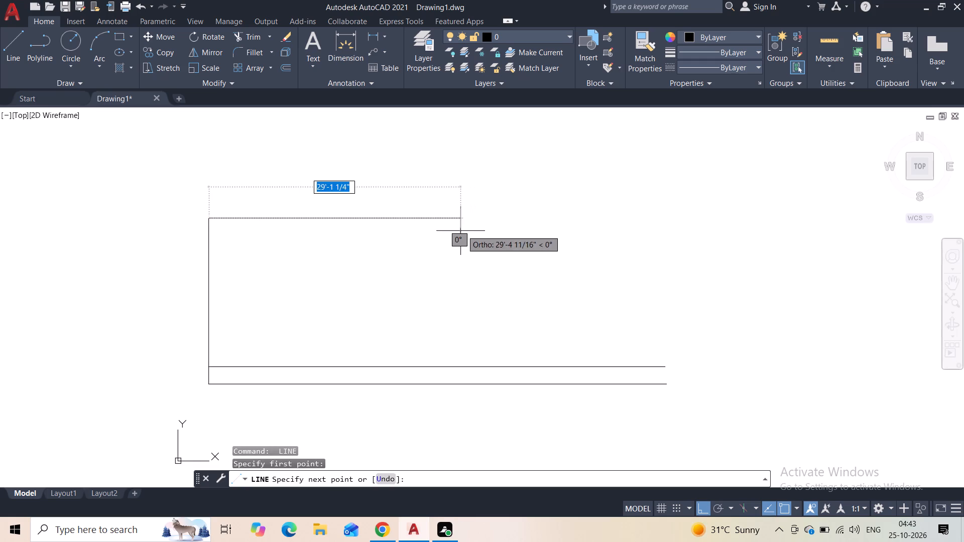
click(459, 231)
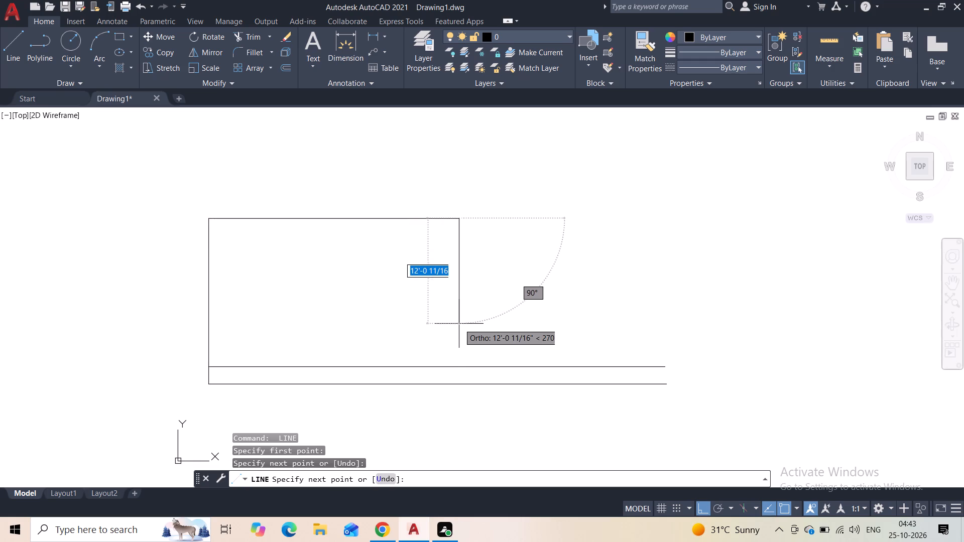
click(458, 369)
key(Escape)
Draw a rectangle about 25' wide and 14' high inside the outline, with its lower edge on the upper horizontal line.
scroll(419, 281, down, 2)
scroll(463, 265, down, 1)
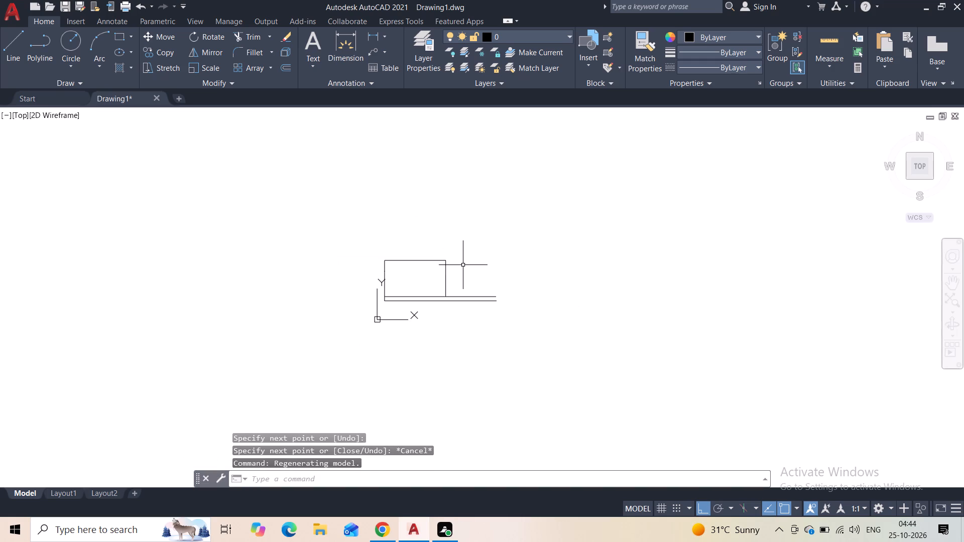
middle_drag(468, 255, 461, 275)
scroll(461, 275, up, 1)
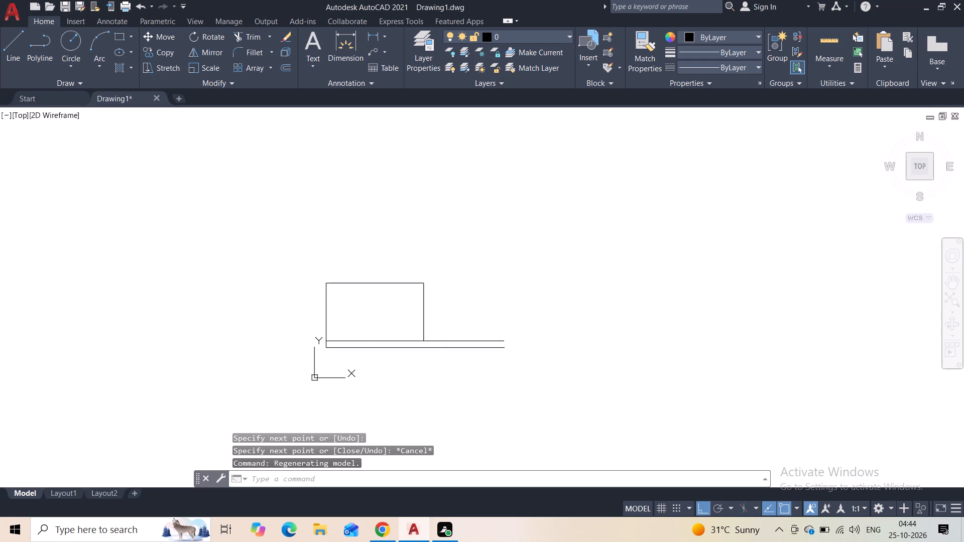
middle_drag(463, 298, 460, 288)
scroll(410, 298, up, 2)
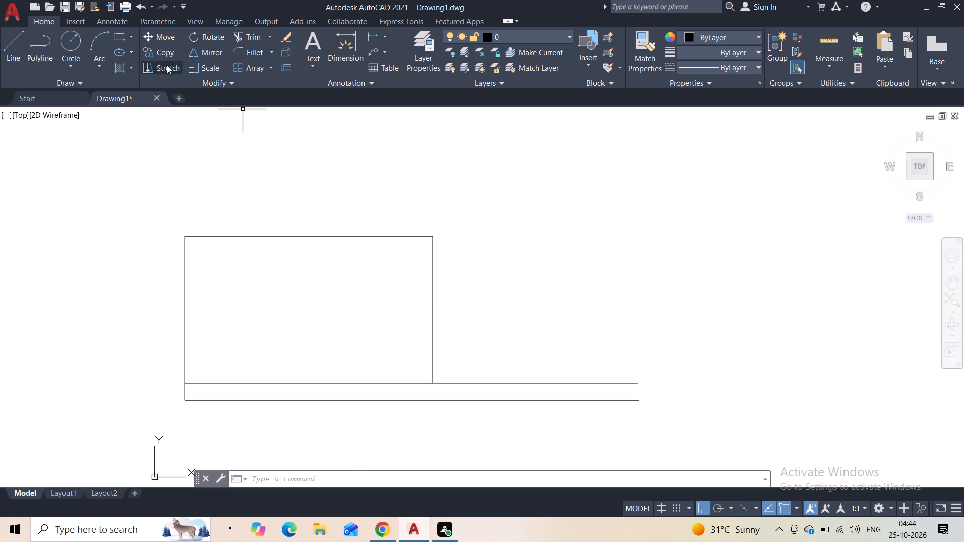
click(121, 39)
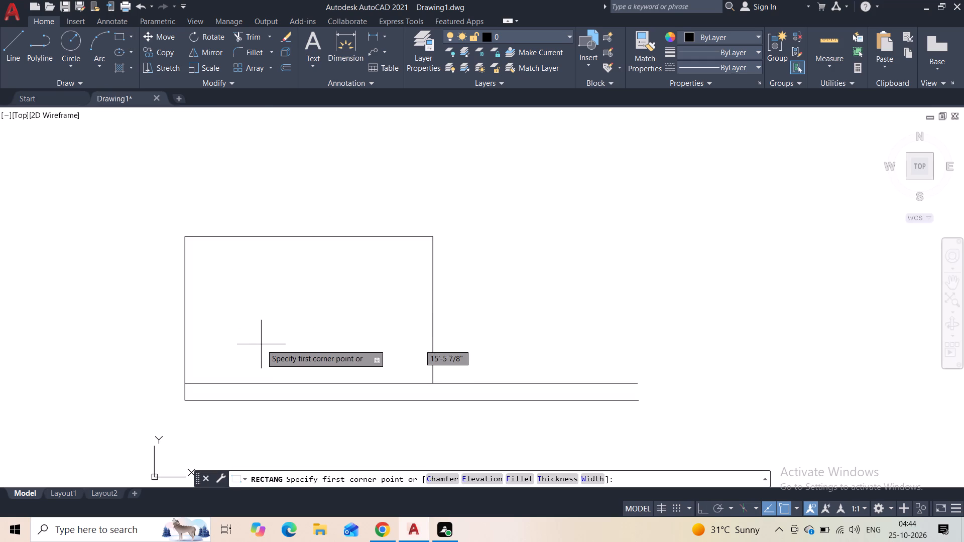
click(201, 263)
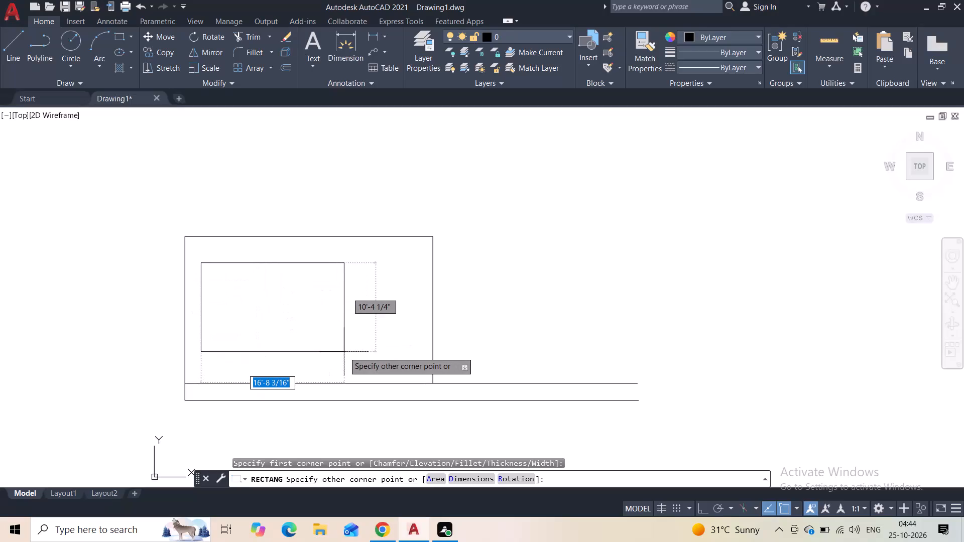
click(415, 383)
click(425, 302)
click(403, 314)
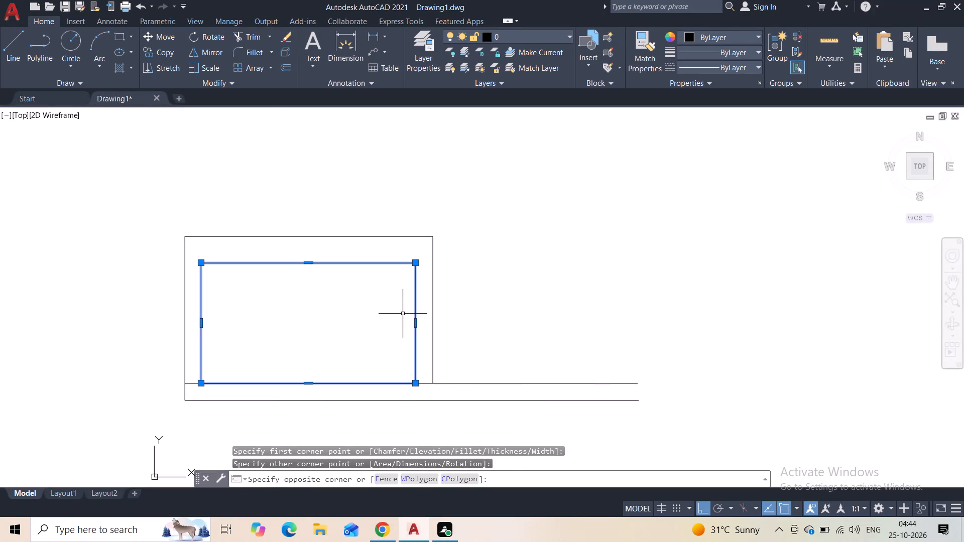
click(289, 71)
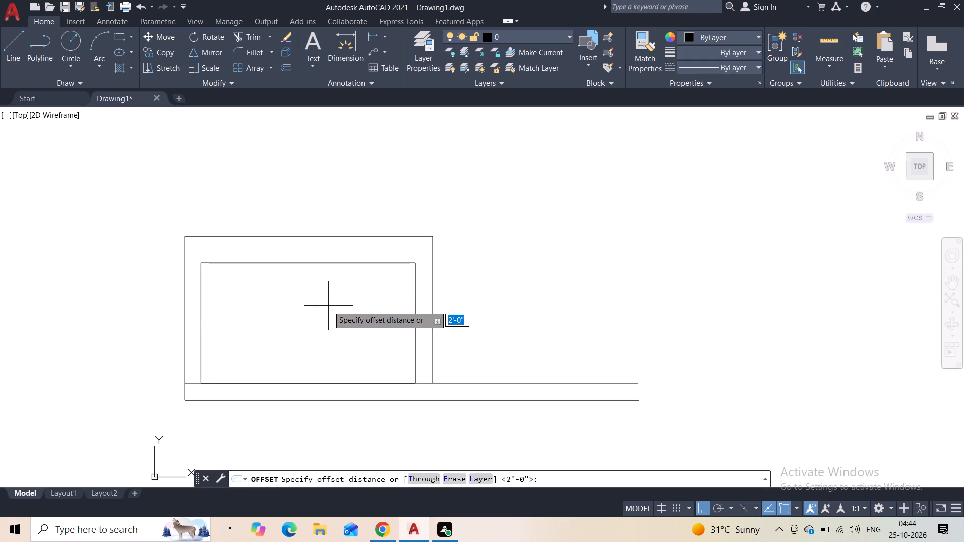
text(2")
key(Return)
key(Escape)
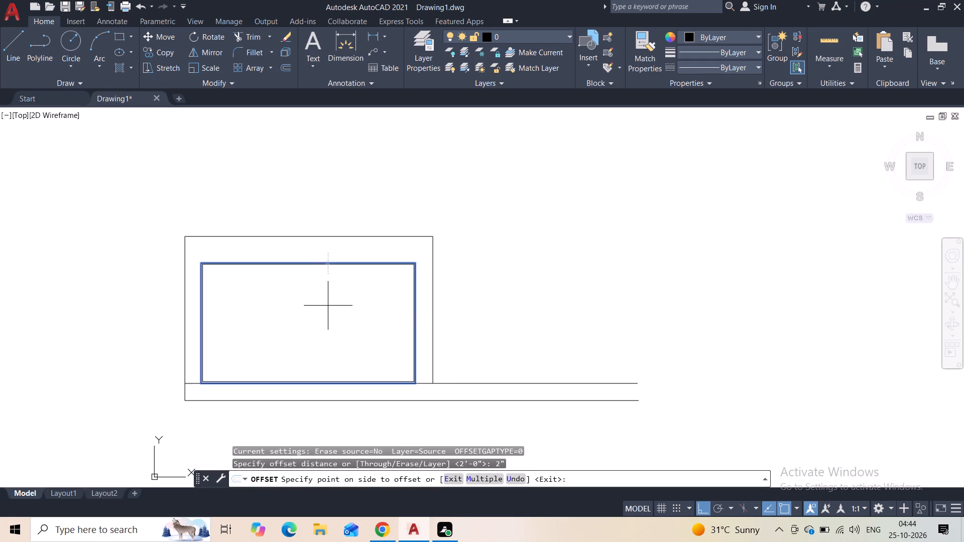
Offset the inner rectangle 4" inward.
click(327, 256)
click(316, 278)
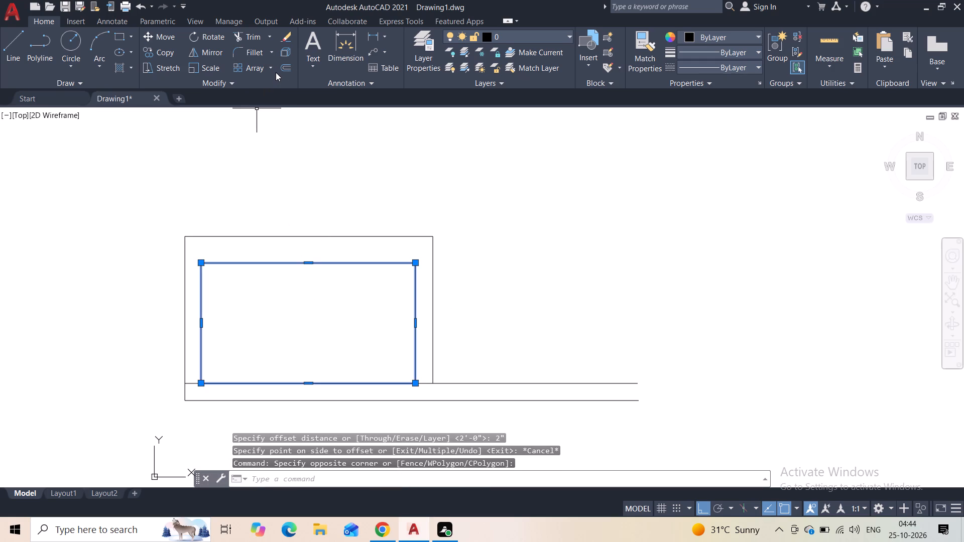
click(279, 68)
text(4")
key(Return)
click(256, 283)
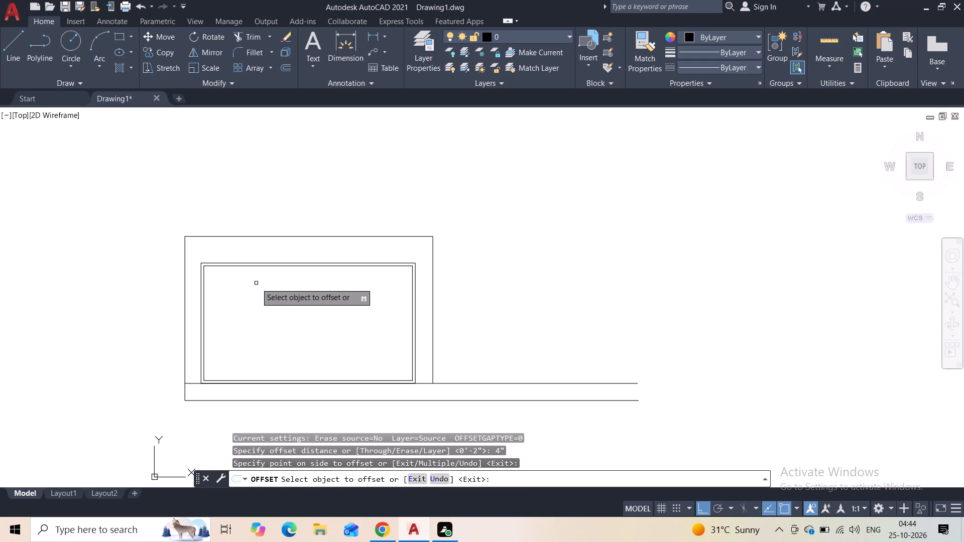
key(Escape)
middle_drag(263, 315, 263, 296)
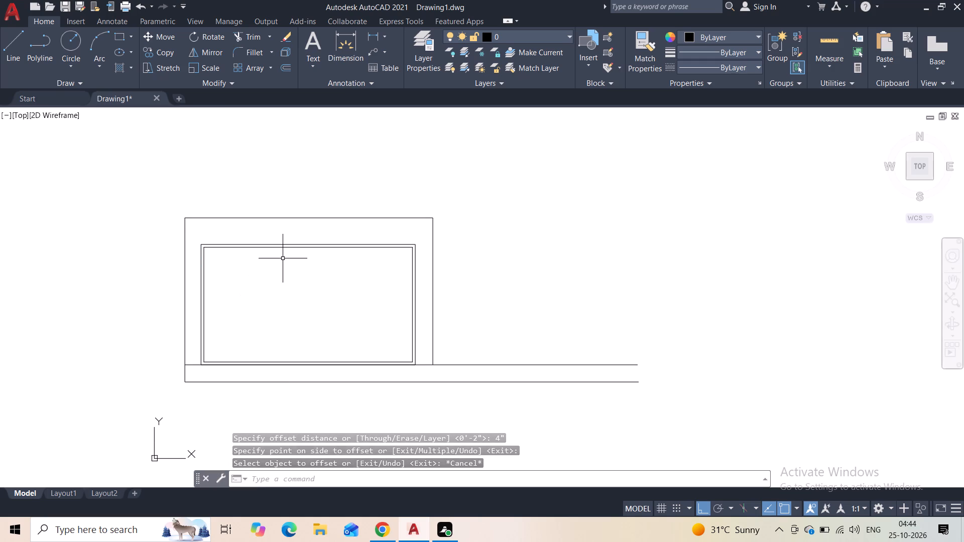
Draw a short horizontal line from the outline's left vertical edge to the inner frame's outer left edge, near its lower part.
middle_drag(198, 339, 255, 329)
scroll(255, 329, up, 1)
click(5, 34)
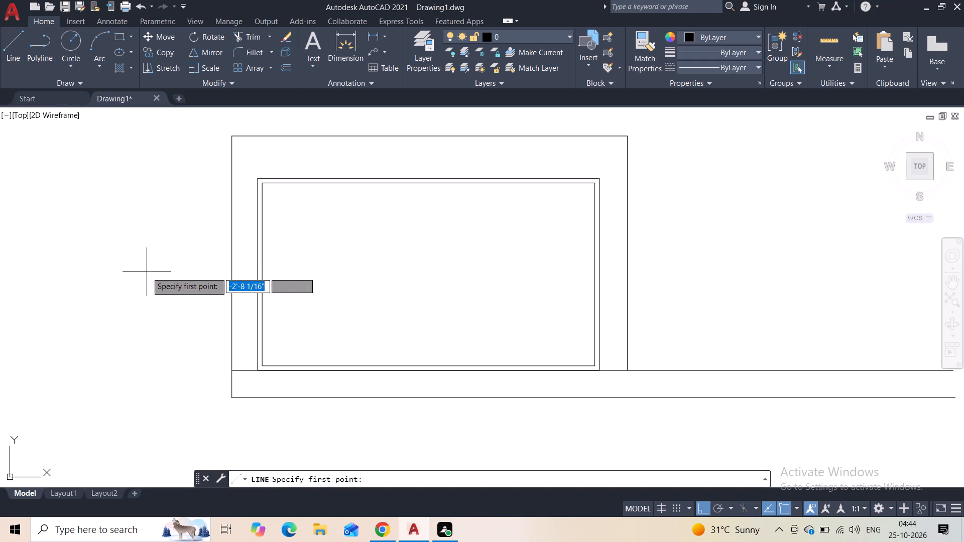
click(232, 326)
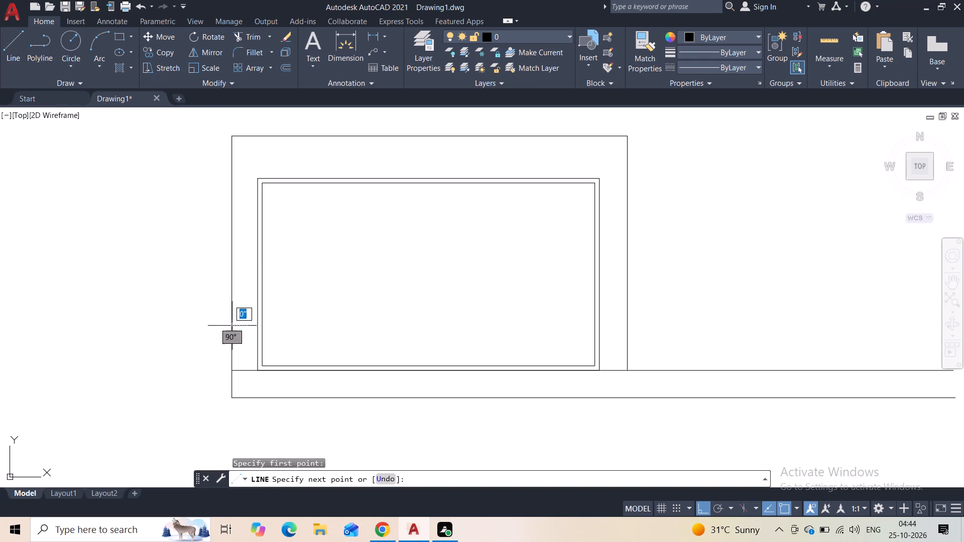
click(256, 327)
key(Escape)
Copy the short horizontal line about 5" upward to make a parallel pair.
click(252, 319)
click(244, 333)
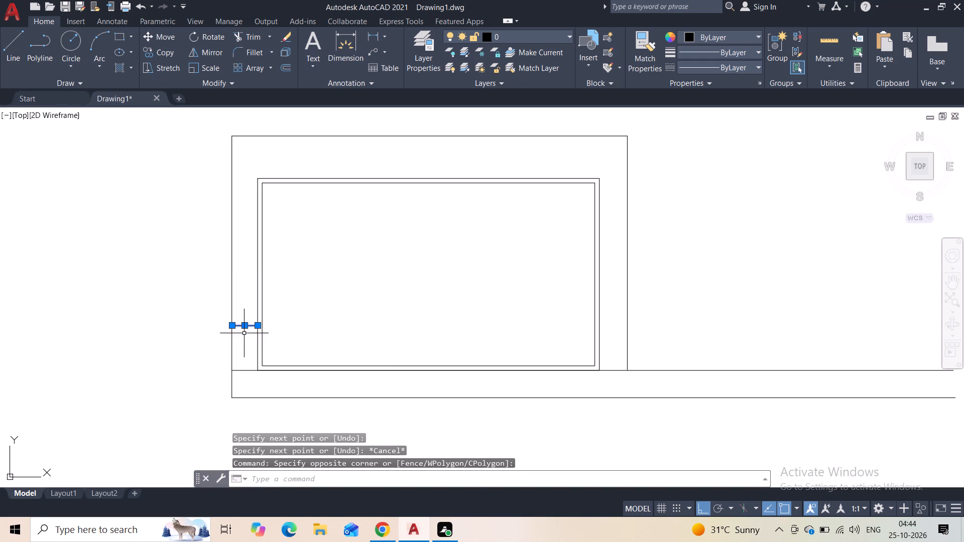
click(172, 54)
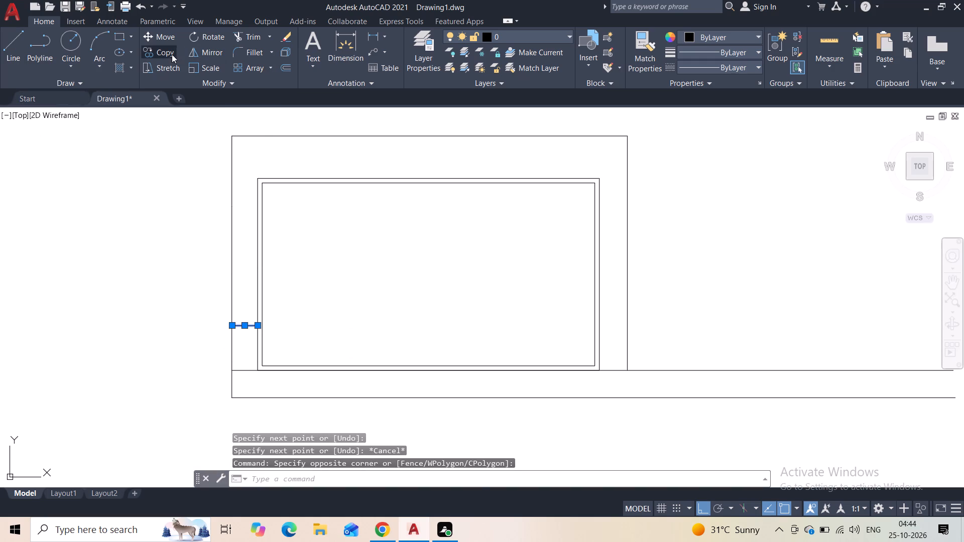
scroll(260, 395, up, 2)
click(217, 224)
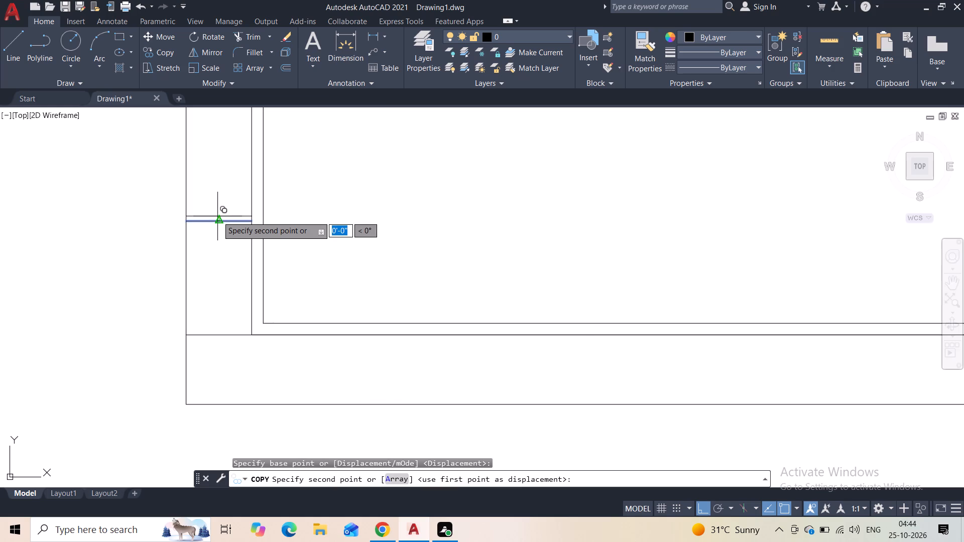
click(217, 215)
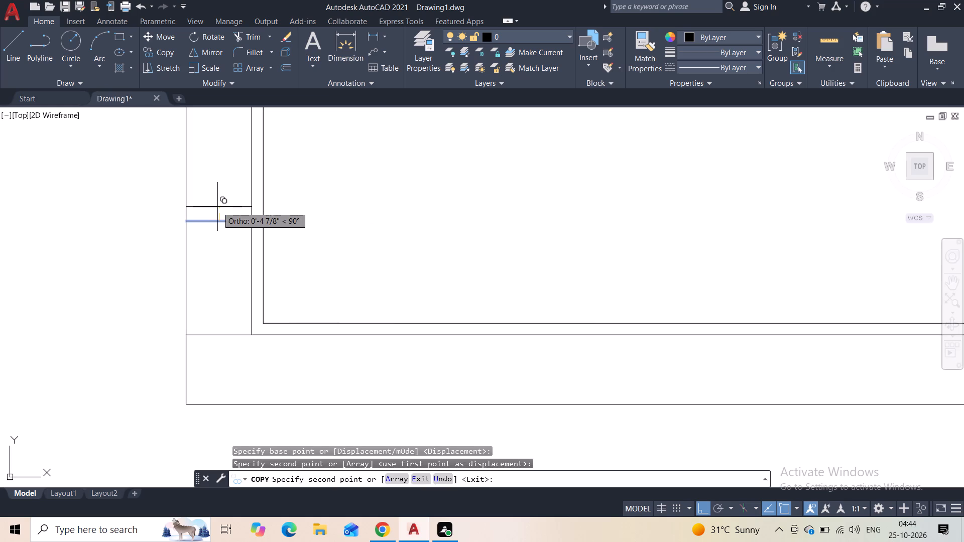
click(217, 207)
key(Escape)
Copy the pair of short lines horizontally into the gap on the frame's right side, ending on the outline's right edge.
scroll(335, 220, down, 3)
middle_drag(367, 224, 359, 234)
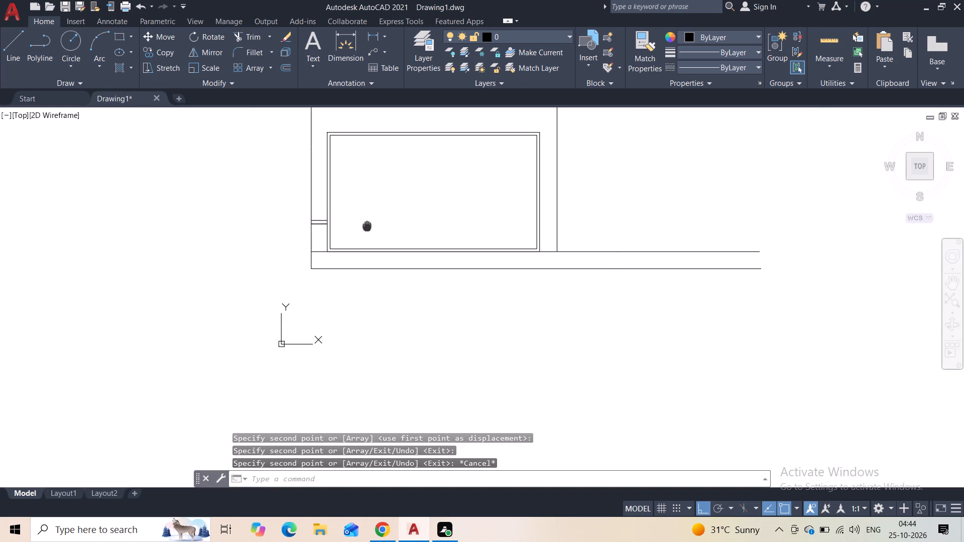
middle_drag(359, 234, 233, 266)
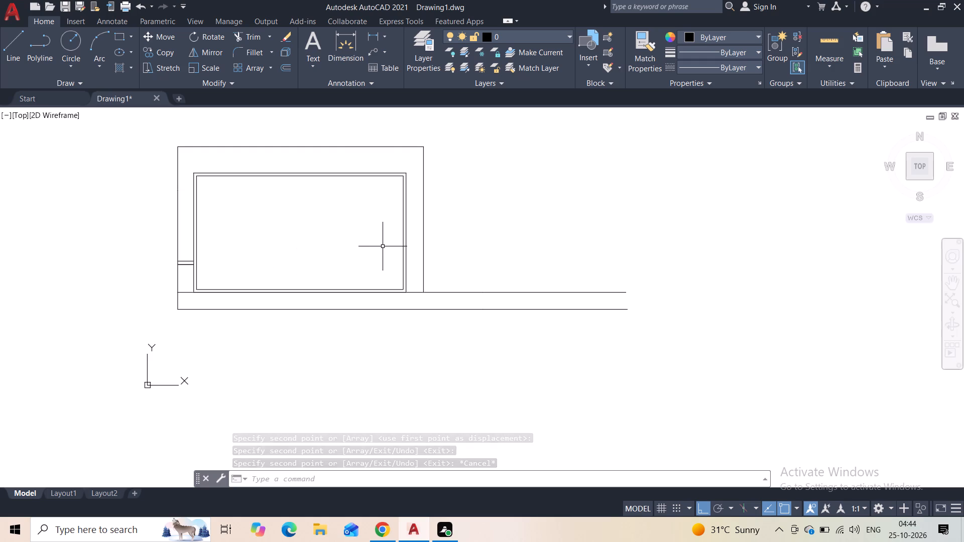
key(space)
key(Escape)
click(184, 255)
click(181, 272)
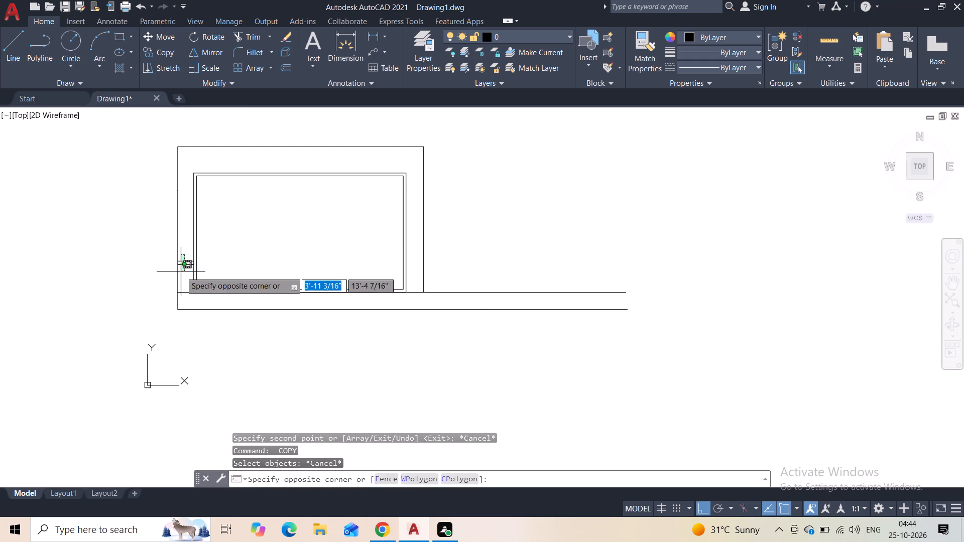
click(149, 58)
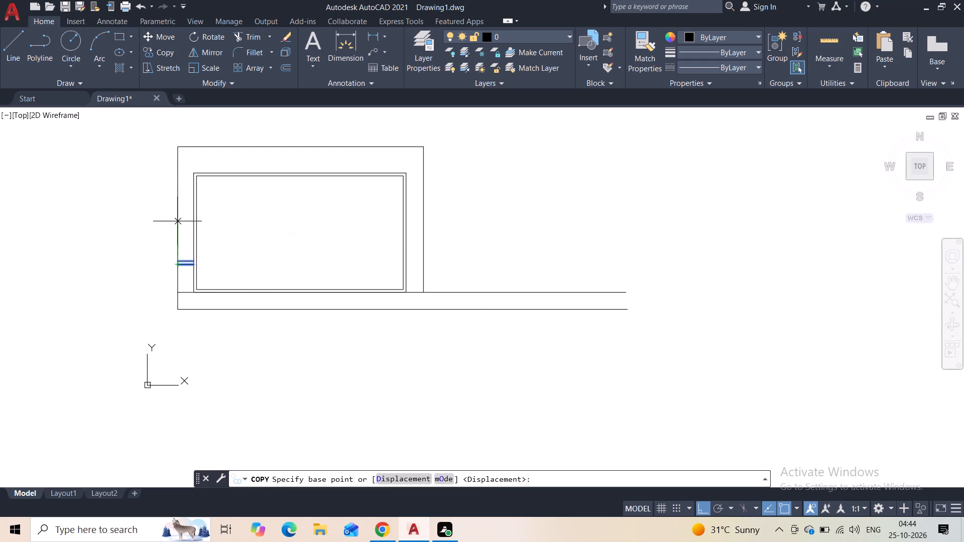
scroll(196, 250, up, 2)
click(188, 274)
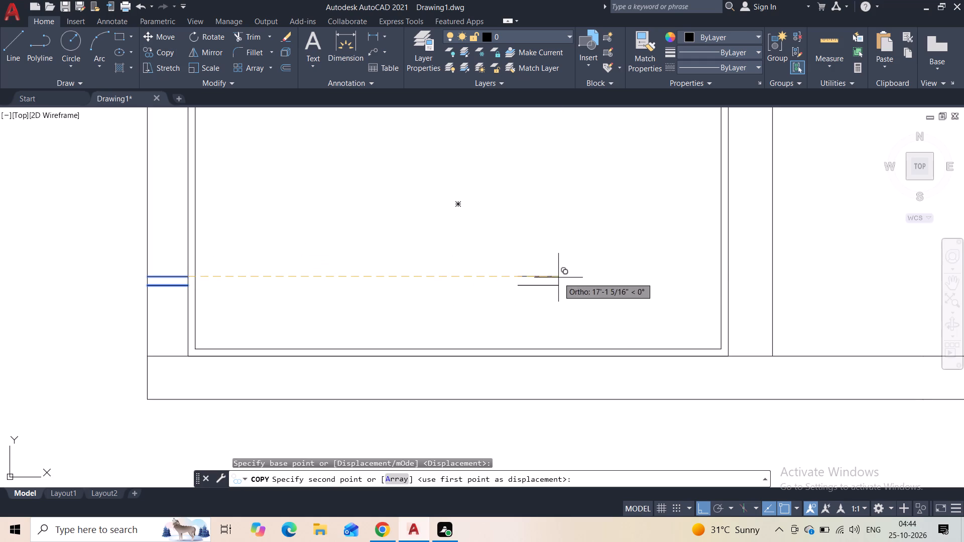
click(769, 277)
key(Escape)
Extend both copied short lines to the inner frame's outer right edge.
key(e)
key(x)
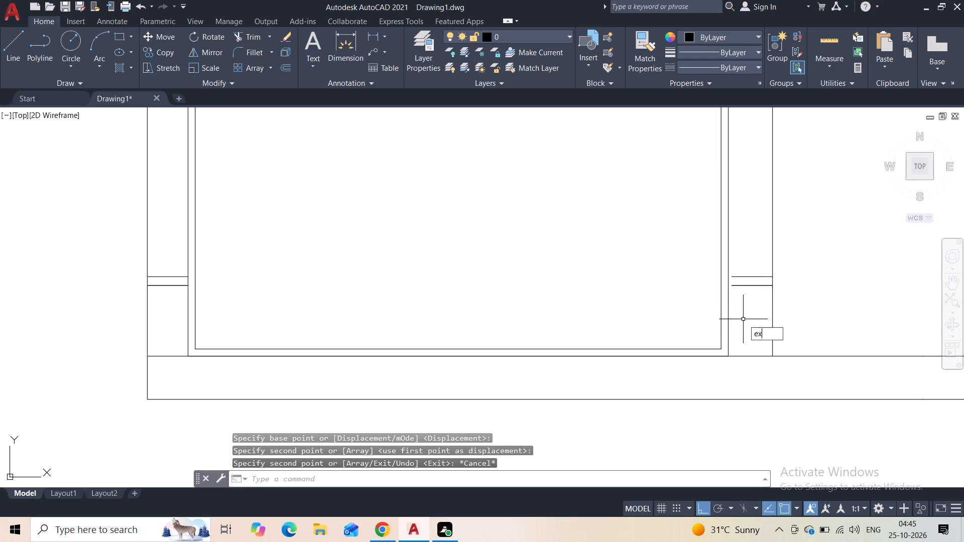
click(764, 349)
scroll(738, 279, up, 3)
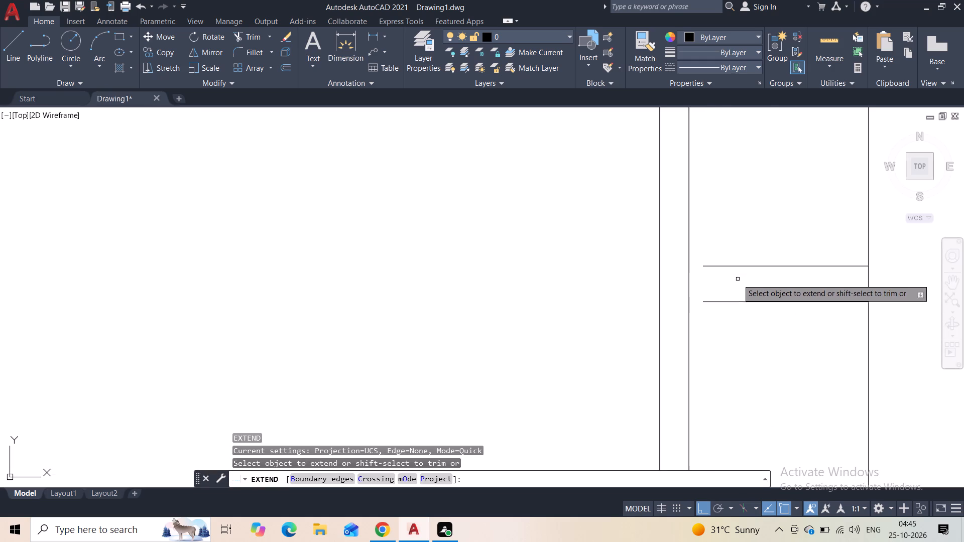
click(720, 267)
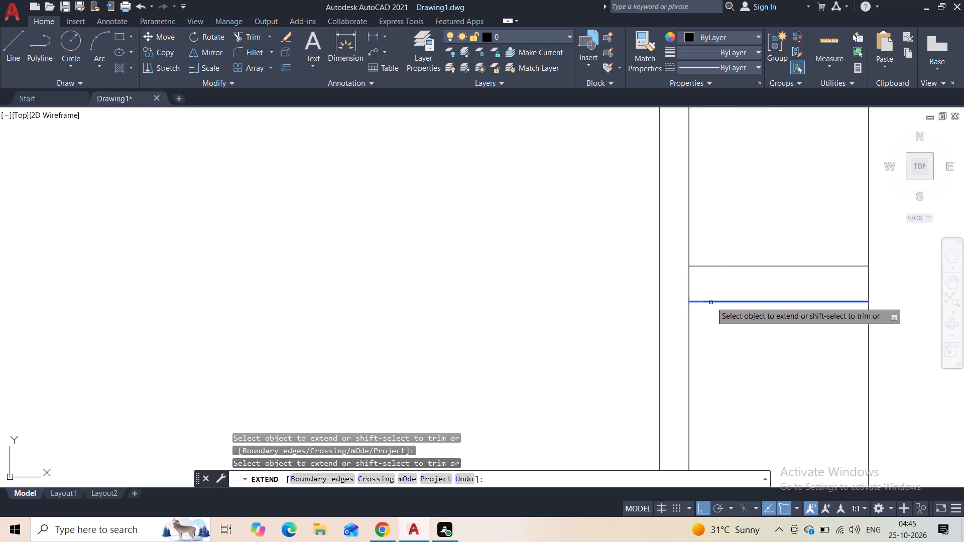
click(711, 302)
key(Escape)
Draw a band on top of the outline: about 5'-9" up from its top-left corner, 29' across, and down to its top-right corner.
scroll(711, 288, down, 4)
middle_drag(636, 297, 566, 297)
scroll(566, 297, down, 2)
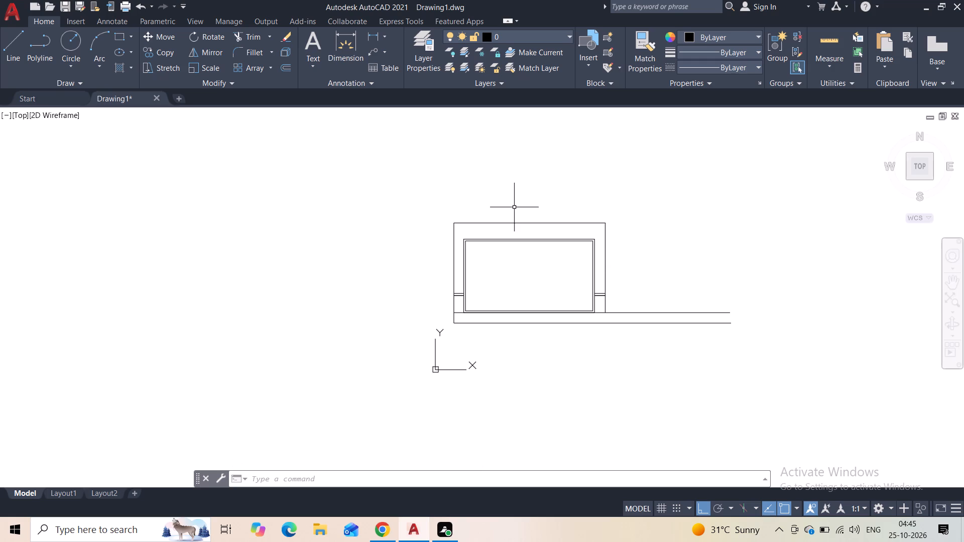
middle_drag(514, 209, 464, 278)
scroll(464, 278, up, 1)
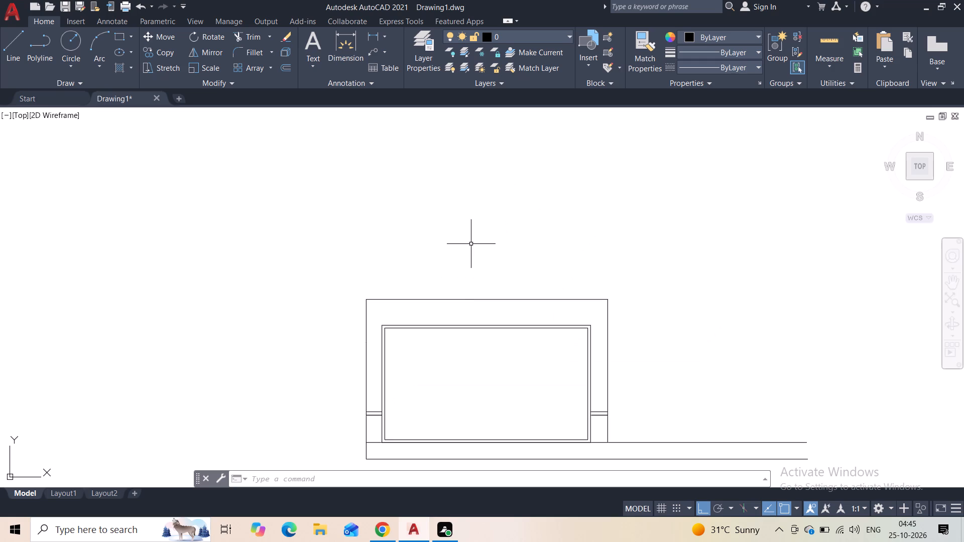
click(19, 57)
click(369, 299)
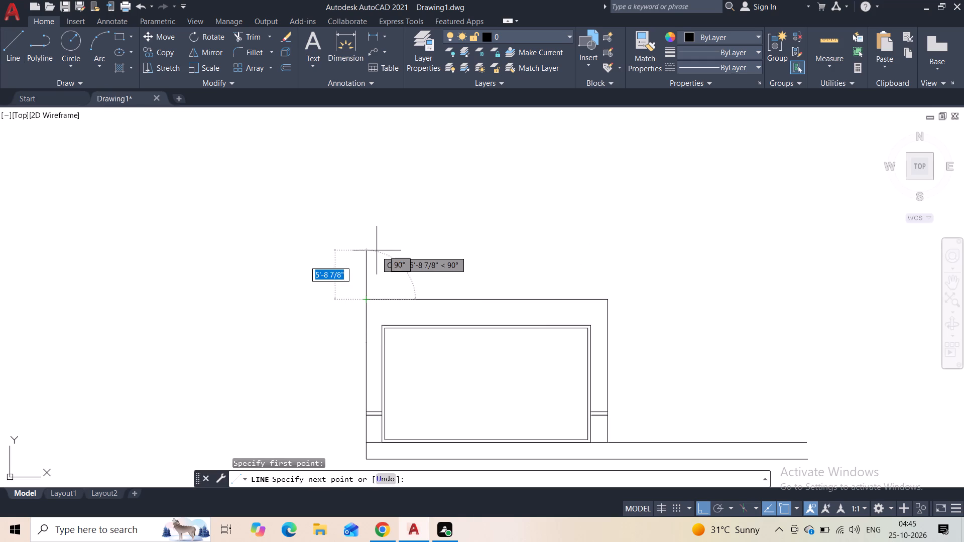
click(377, 250)
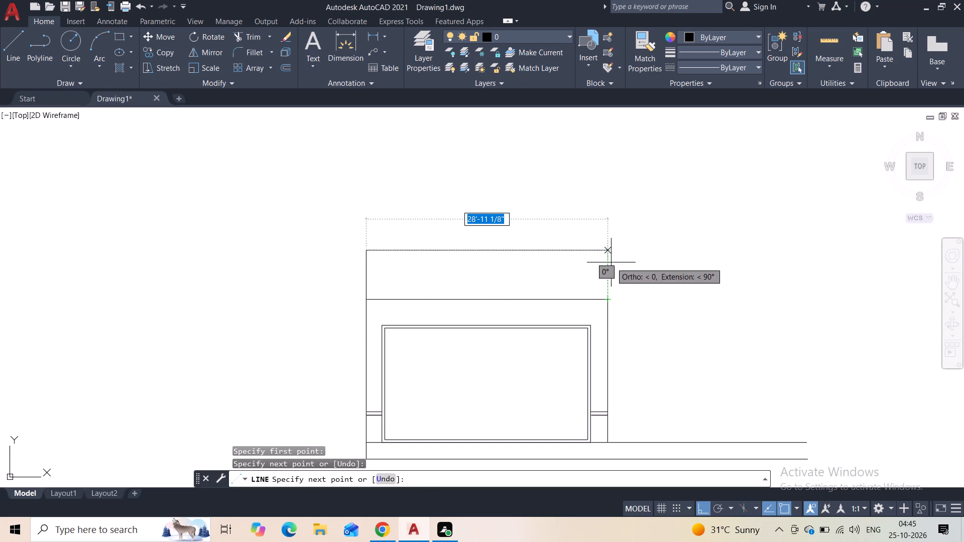
click(610, 259)
click(605, 302)
key(Escape)
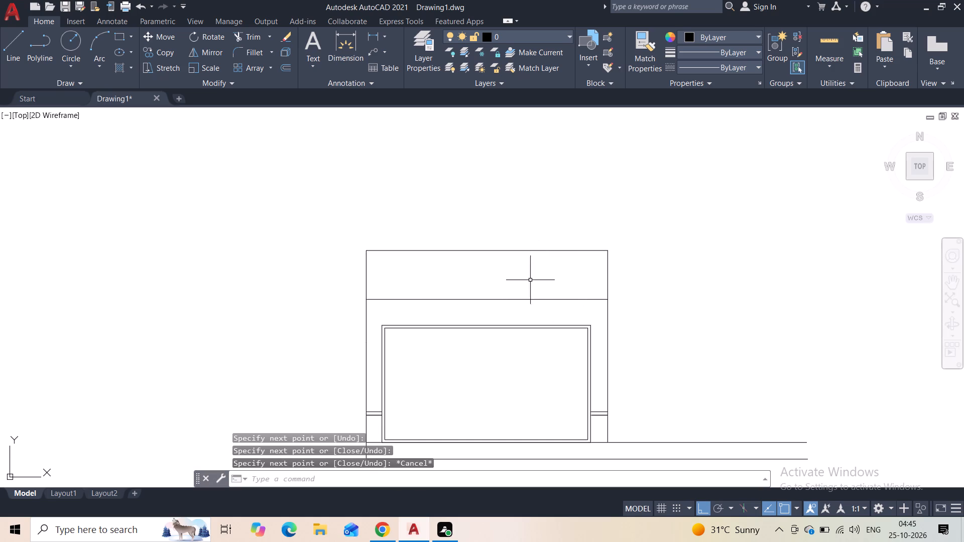
Draw a horizontal line across the upper band, about 10" below its top edge, from its left side to its right side.
scroll(384, 243, up, 2)
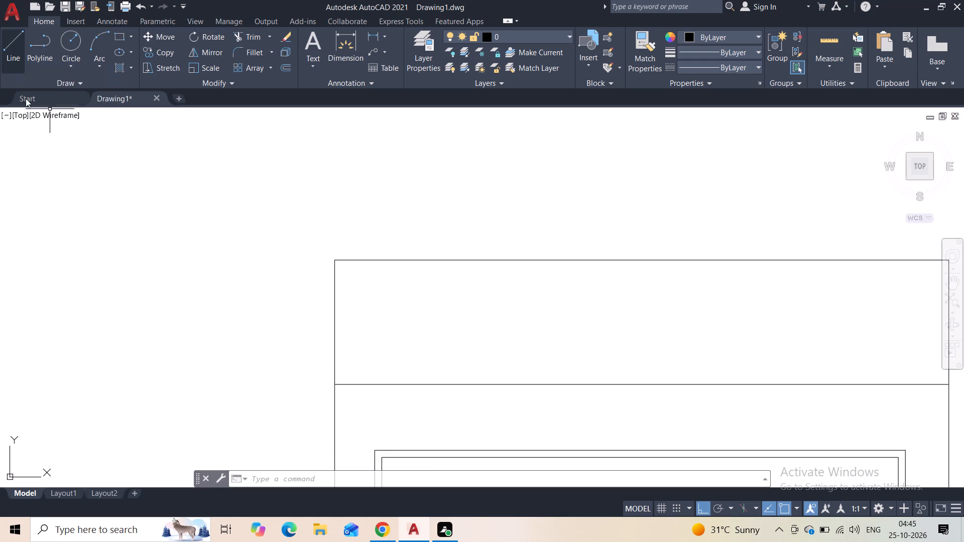
click(15, 66)
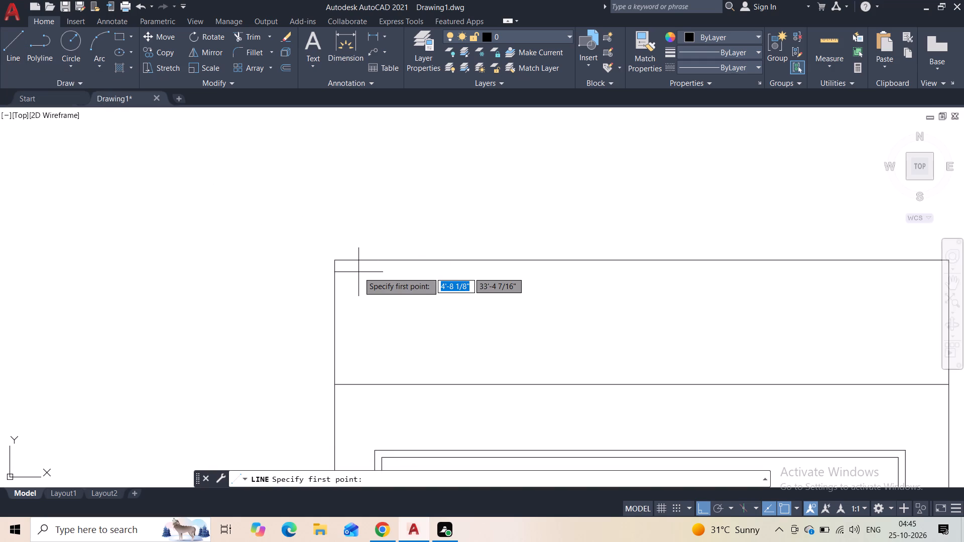
scroll(357, 272, down, 1)
middle_drag(361, 275, 301, 274)
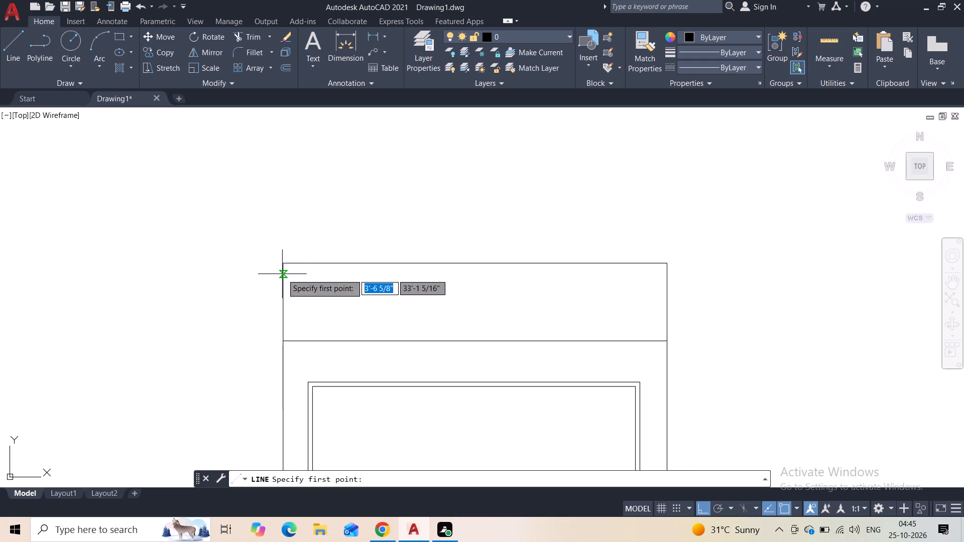
click(282, 274)
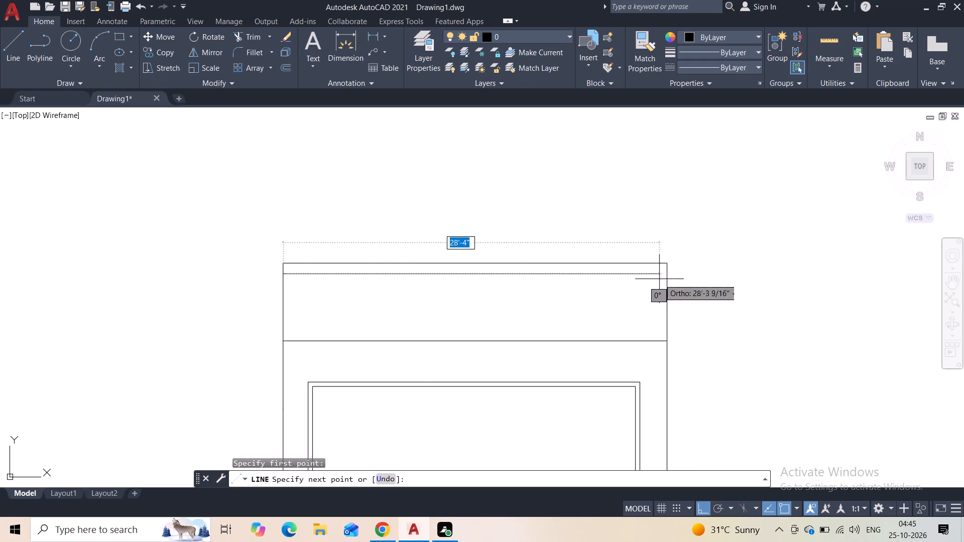
click(663, 279)
key(Escape)
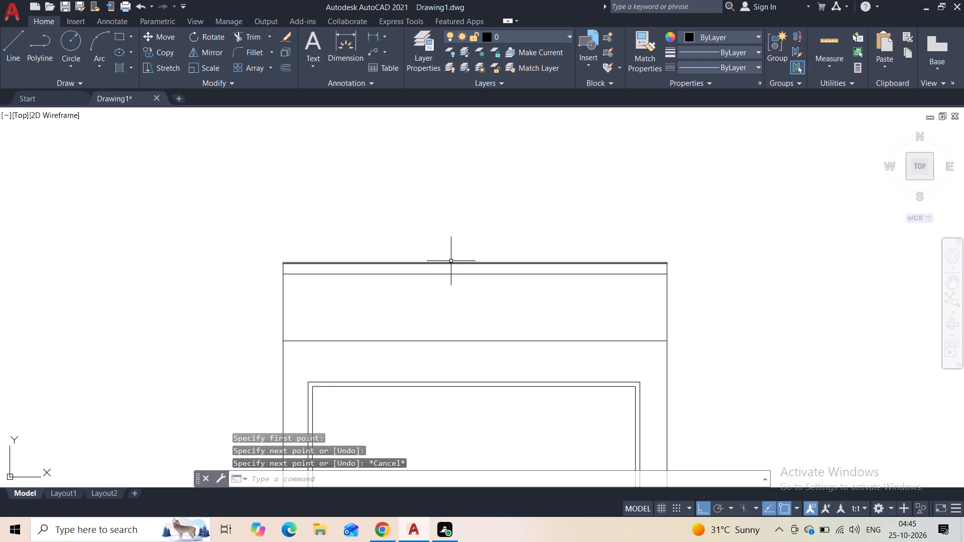
Draw a two-point circle about 10" in diameter at the narrow top strip's left end, spanning its two horizontal lines.
scroll(408, 265, down, 2)
scroll(473, 255, down, 1)
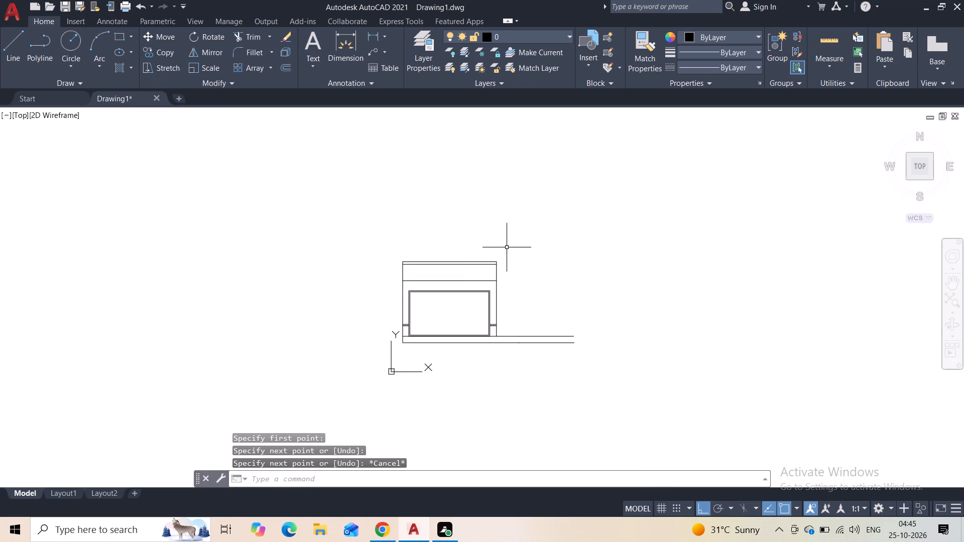
scroll(500, 245, up, 2)
scroll(199, 284, up, 2)
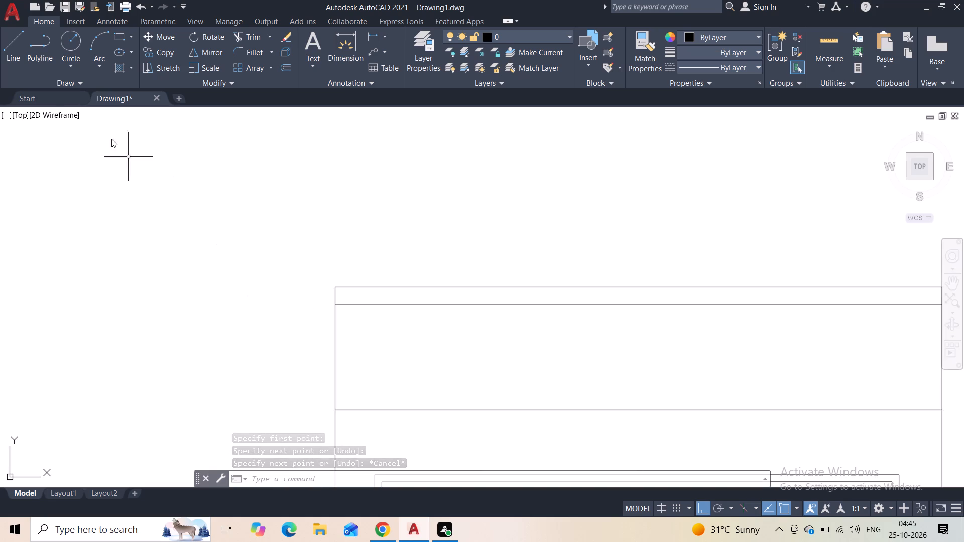
click(69, 70)
click(91, 140)
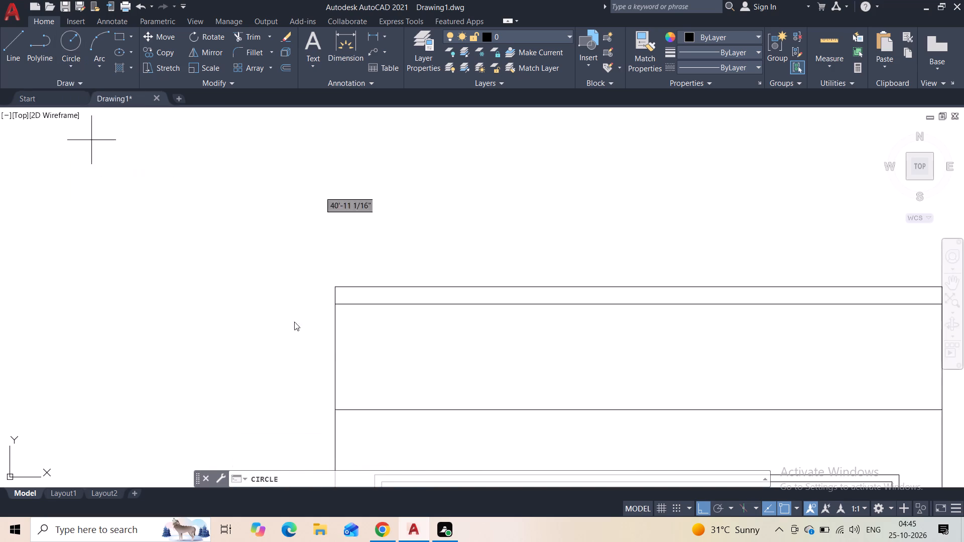
scroll(312, 271, up, 3)
middle_drag(343, 312, 278, 206)
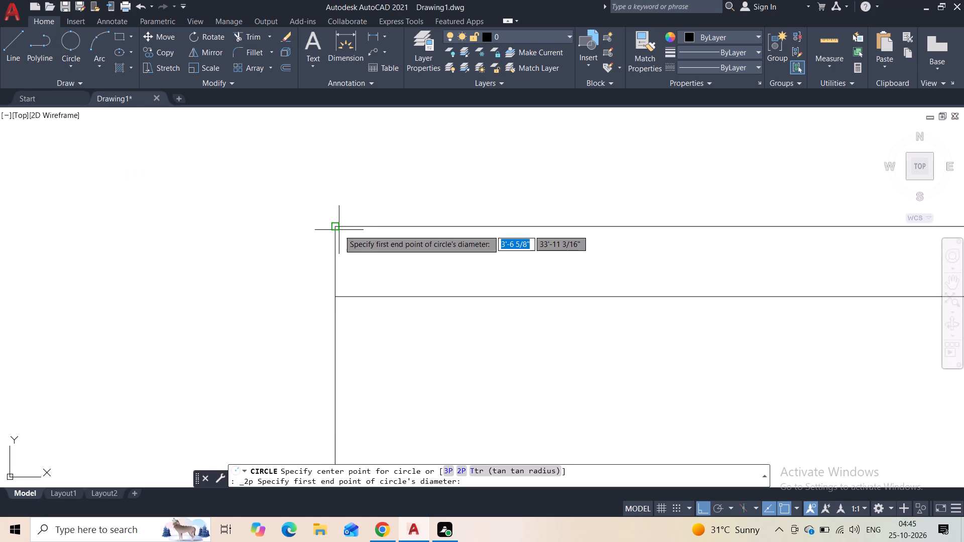
click(335, 228)
click(332, 295)
key(Escape)
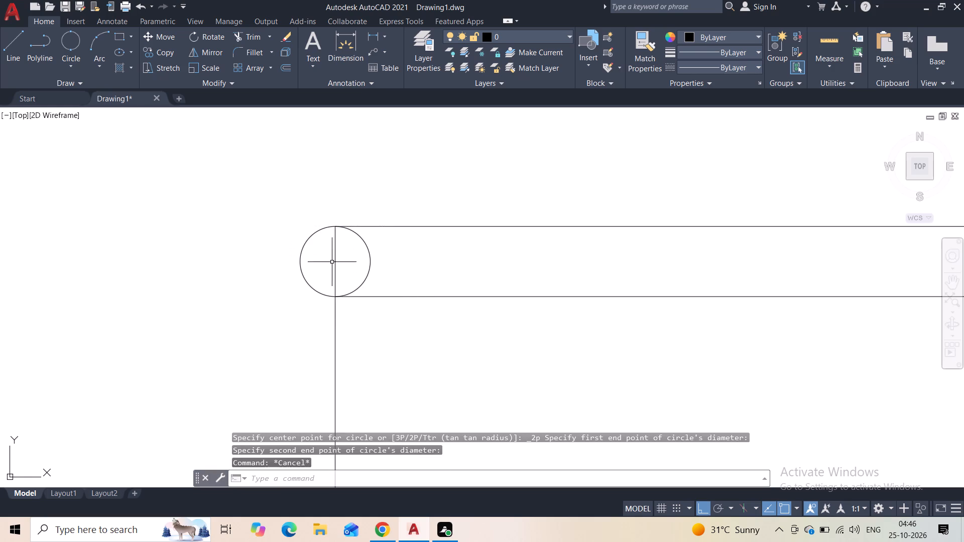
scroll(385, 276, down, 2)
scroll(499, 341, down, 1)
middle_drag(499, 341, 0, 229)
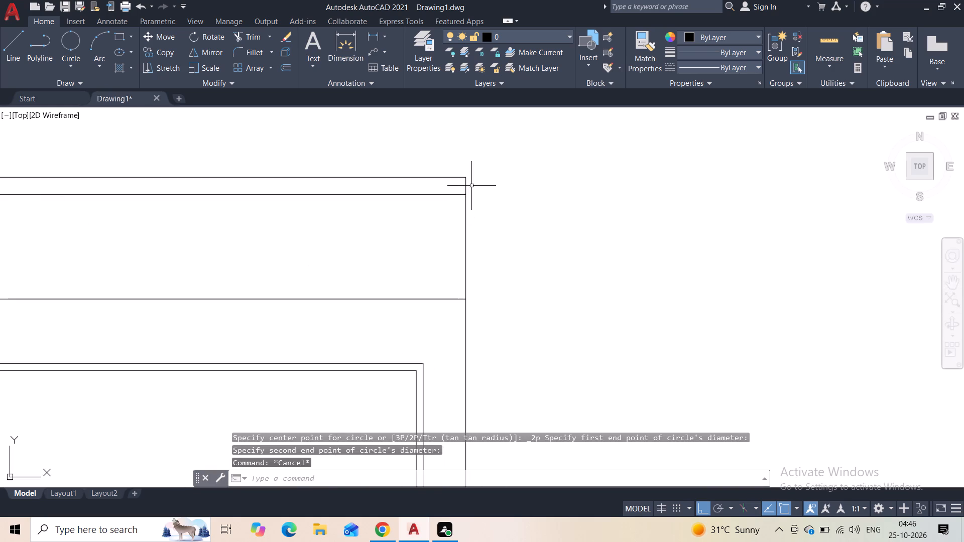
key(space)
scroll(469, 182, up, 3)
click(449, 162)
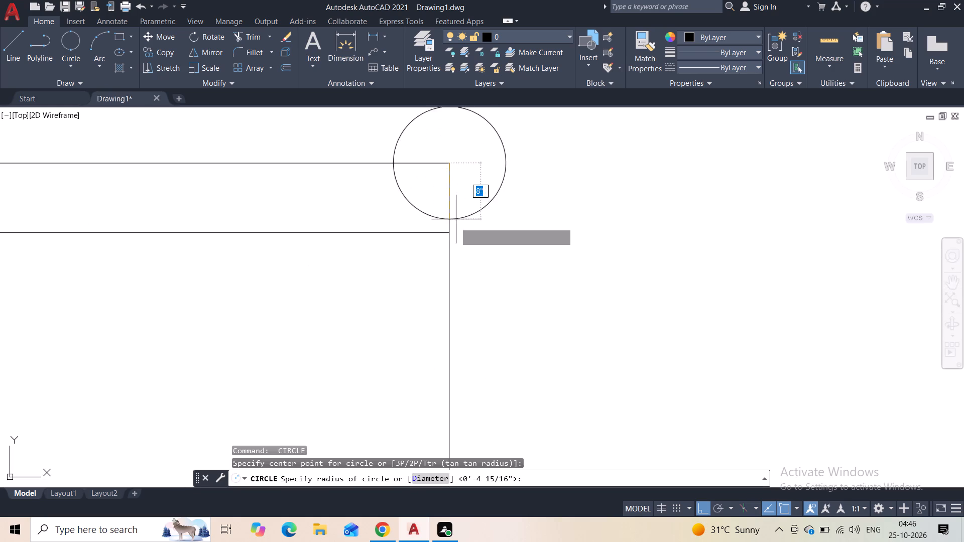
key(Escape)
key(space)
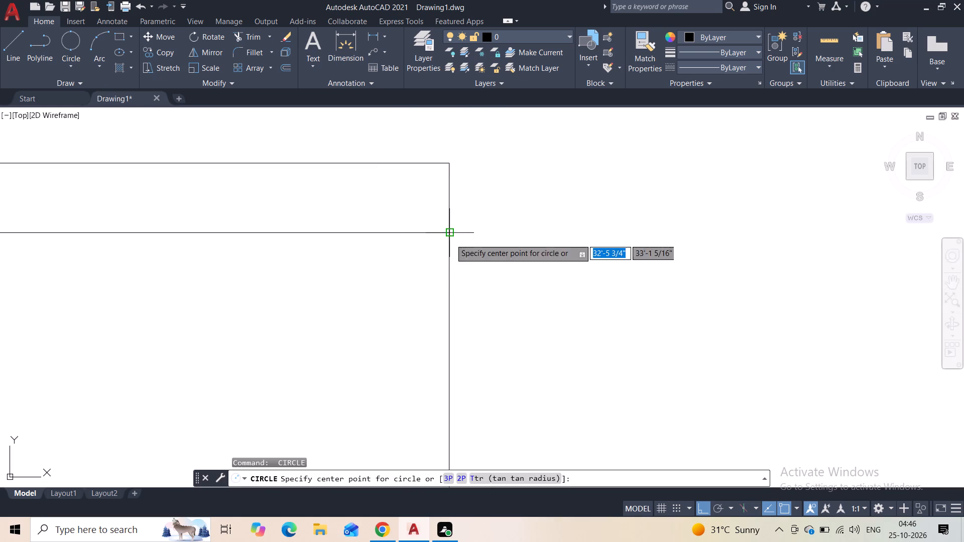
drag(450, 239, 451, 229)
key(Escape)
Draw a matching two-point circle at the top strip's right end, from its lower right corner to its upper right corner.
click(67, 67)
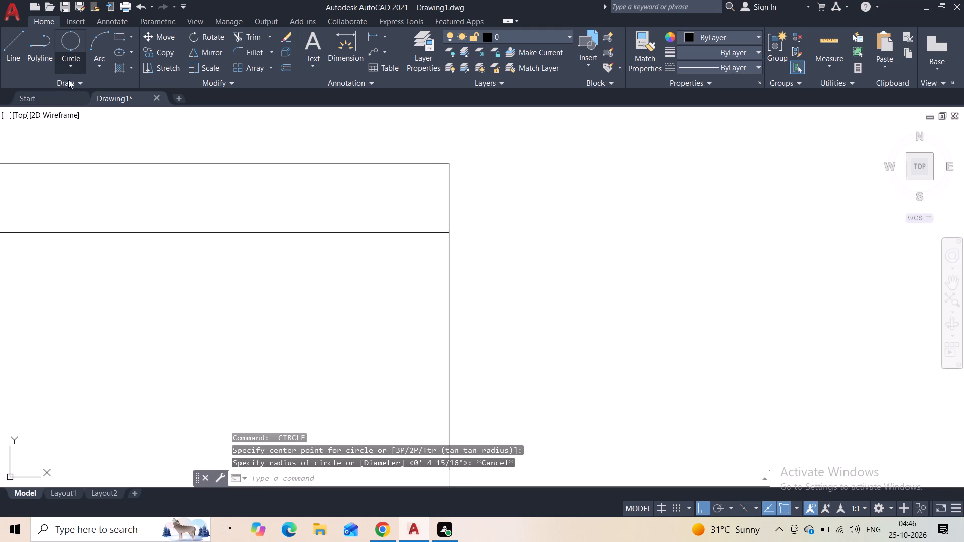
click(79, 134)
click(449, 227)
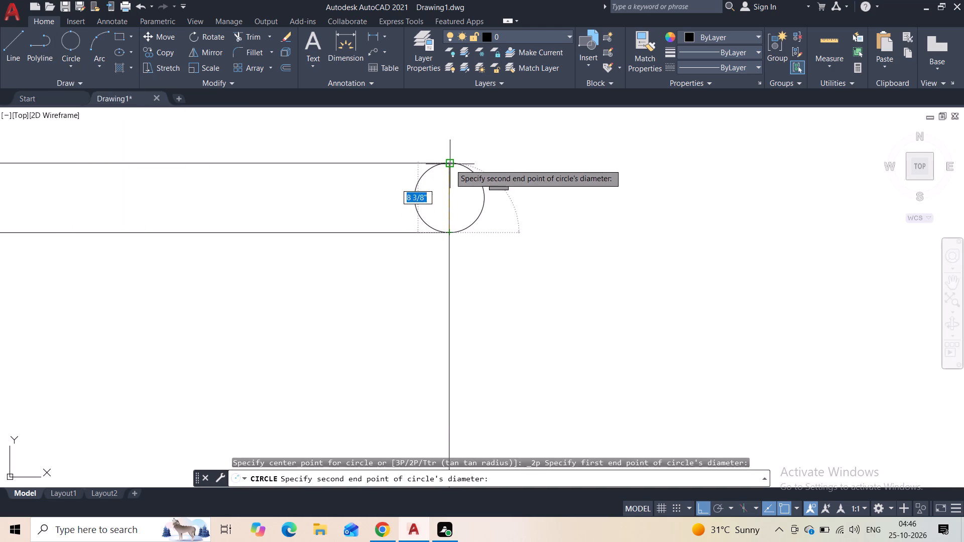
click(450, 164)
key(Escape)
Trim the inner halves of both end circles and the vertical lines inside them, leaving the narrow strip with rounded ends.
click(235, 39)
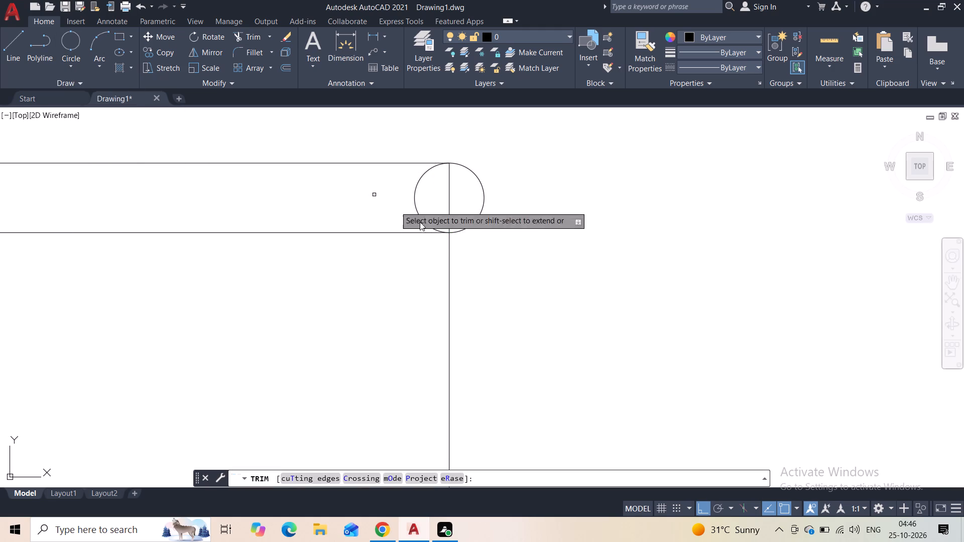
drag(455, 202, 391, 205)
scroll(368, 216, down, 5)
middle_drag(257, 254, 545, 260)
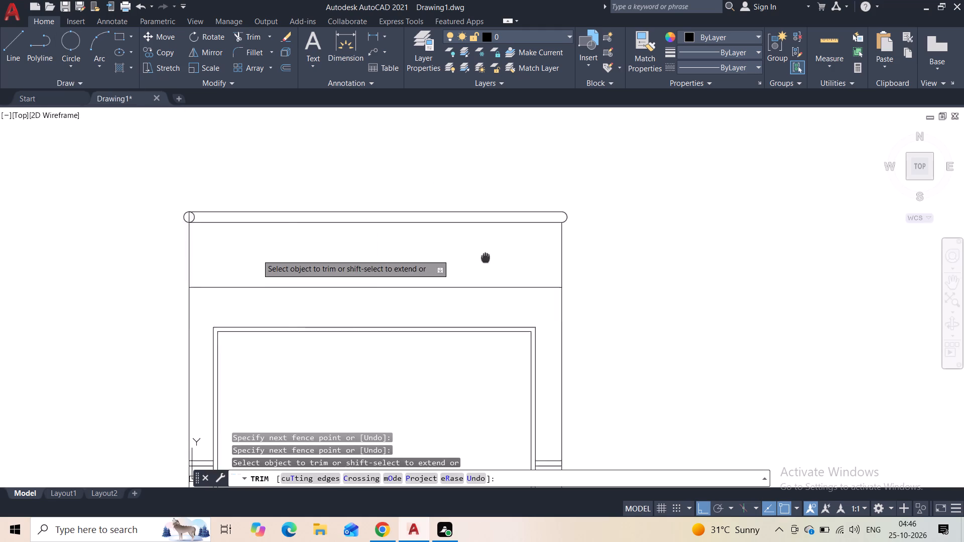
middle_drag(545, 260, 573, 263)
scroll(250, 223, up, 3)
scroll(549, 211, up, 2)
drag(591, 221, 491, 230)
scroll(490, 232, down, 6)
middle_drag(510, 248, 506, 248)
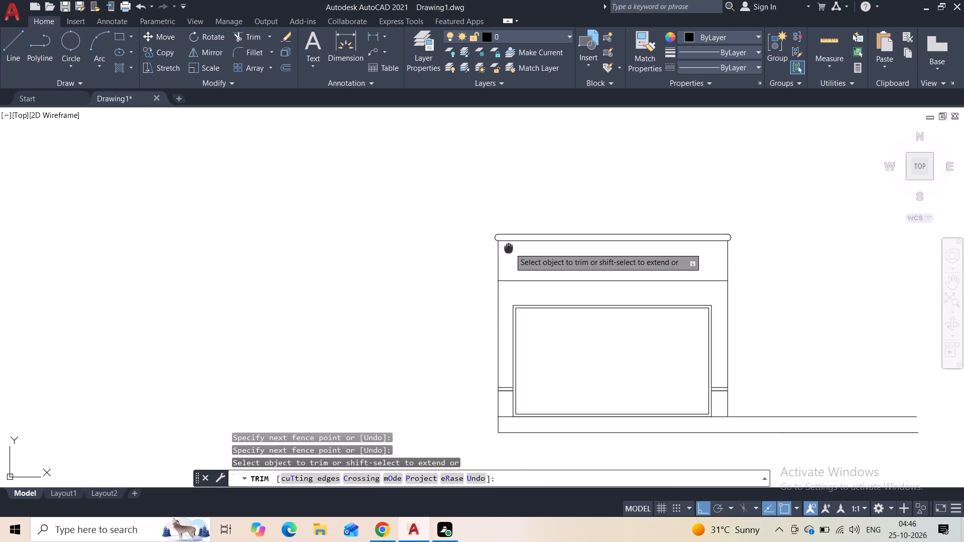
middle_drag(506, 248, 372, 240)
key(Escape)
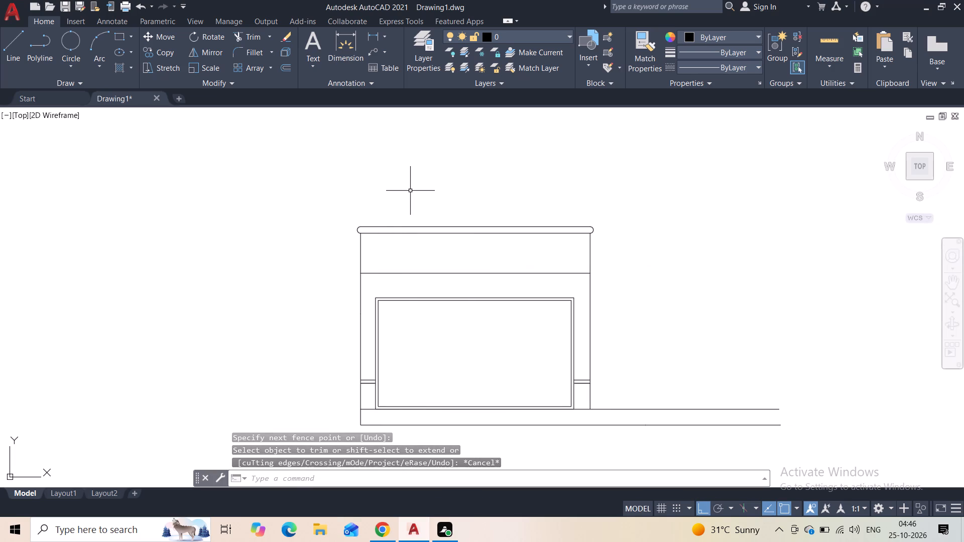
Draw a tall outline on top of the round-ended strip: about 14'-1" up from its upper left end, 29' across, and back down.
middle_drag(407, 197, 366, 211)
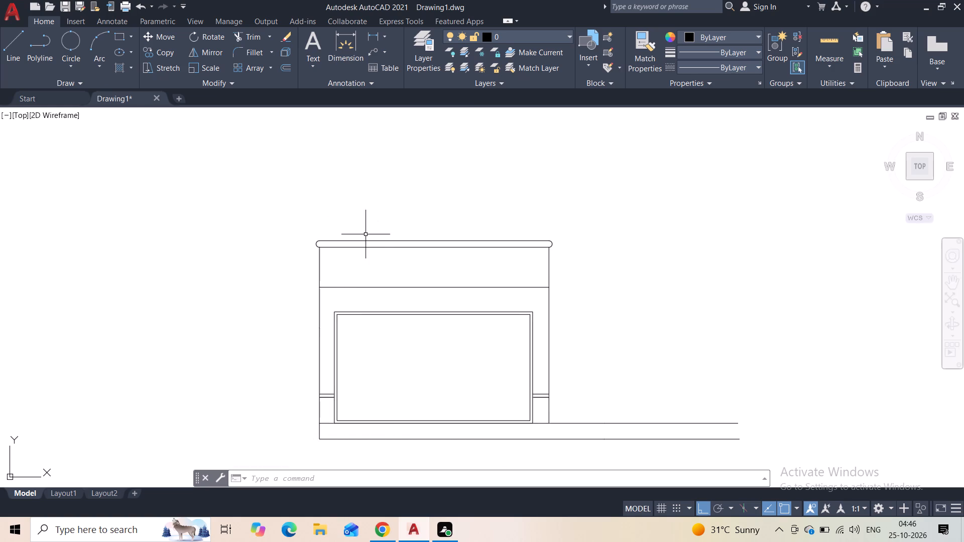
scroll(323, 213, up, 1)
middle_drag(316, 241, 261, 243)
scroll(261, 243, up, 1)
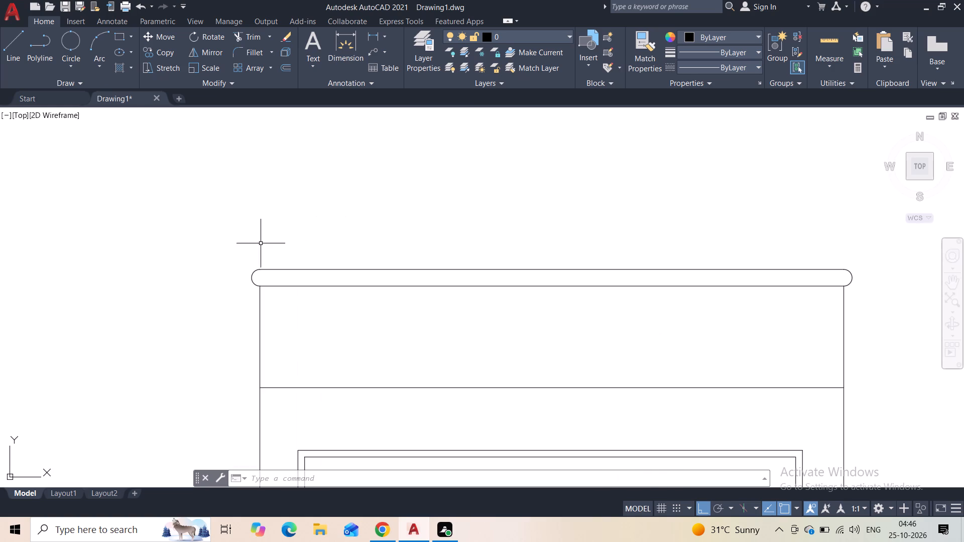
middle_drag(317, 244, 260, 252)
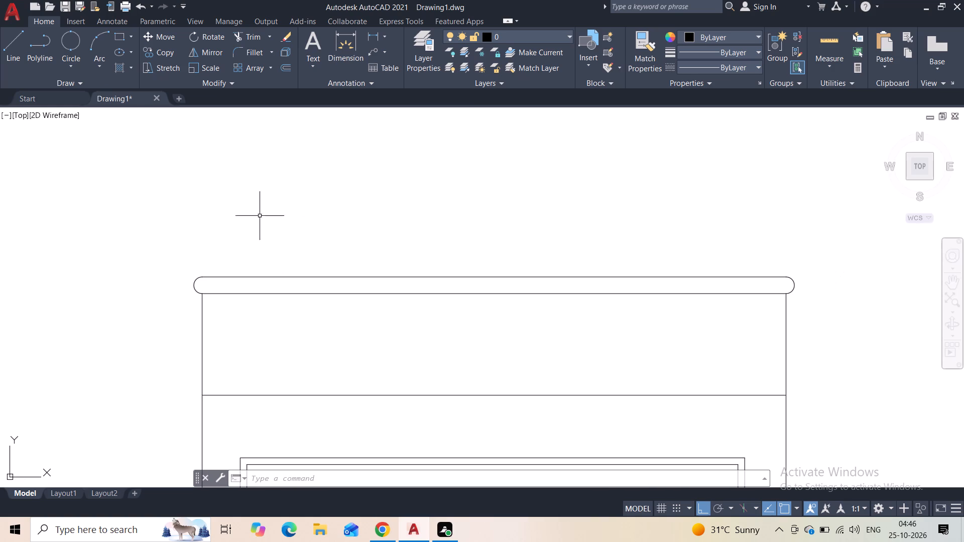
click(21, 53)
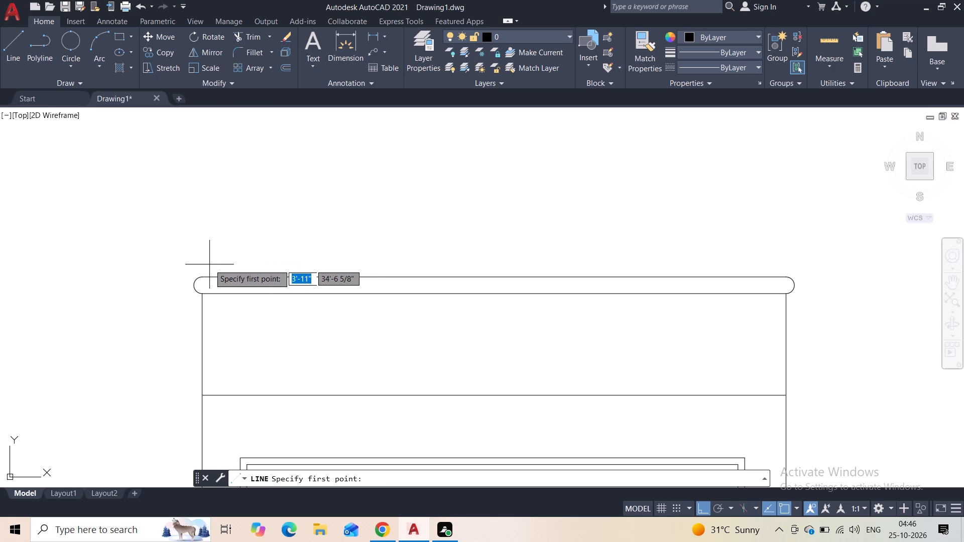
click(204, 277)
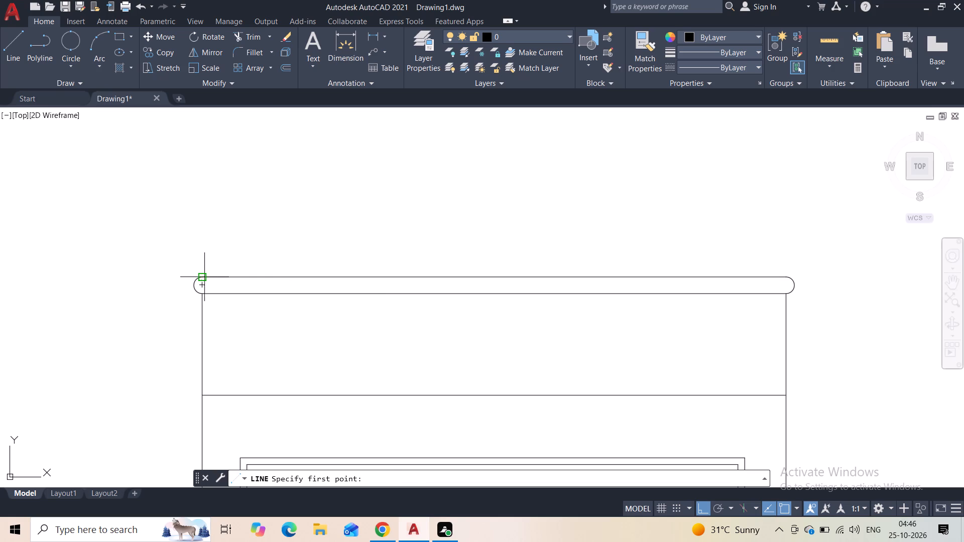
middle_drag(213, 204, 186, 264)
scroll(186, 264, down, 1)
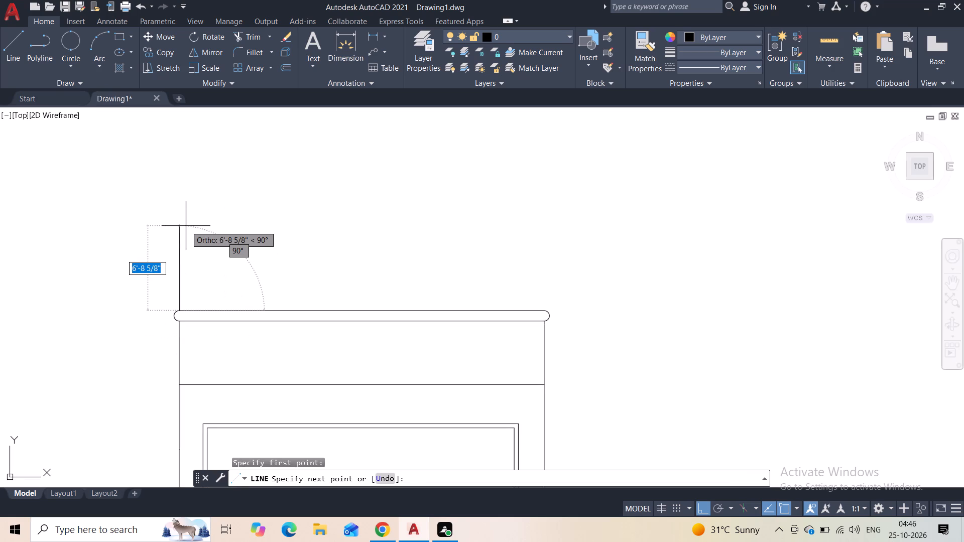
scroll(187, 218, down, 1)
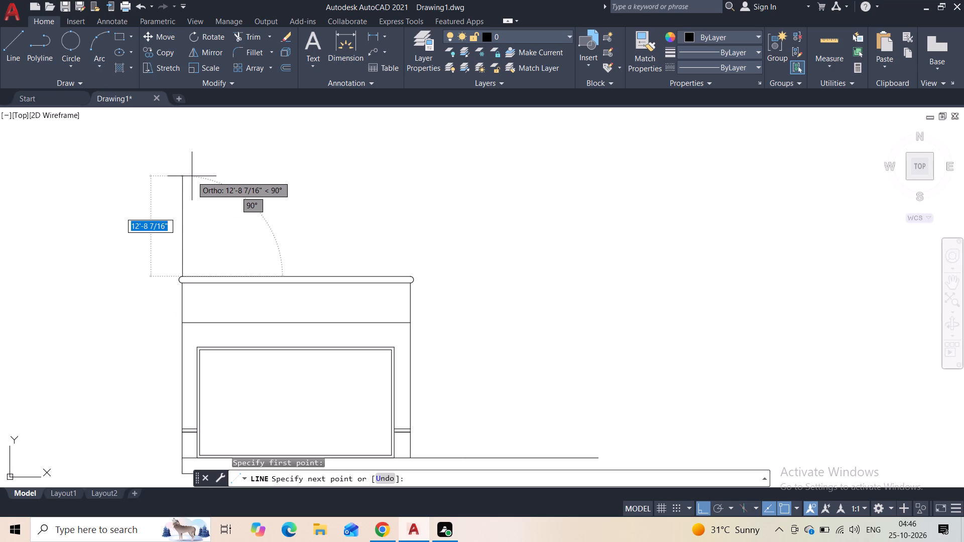
click(193, 165)
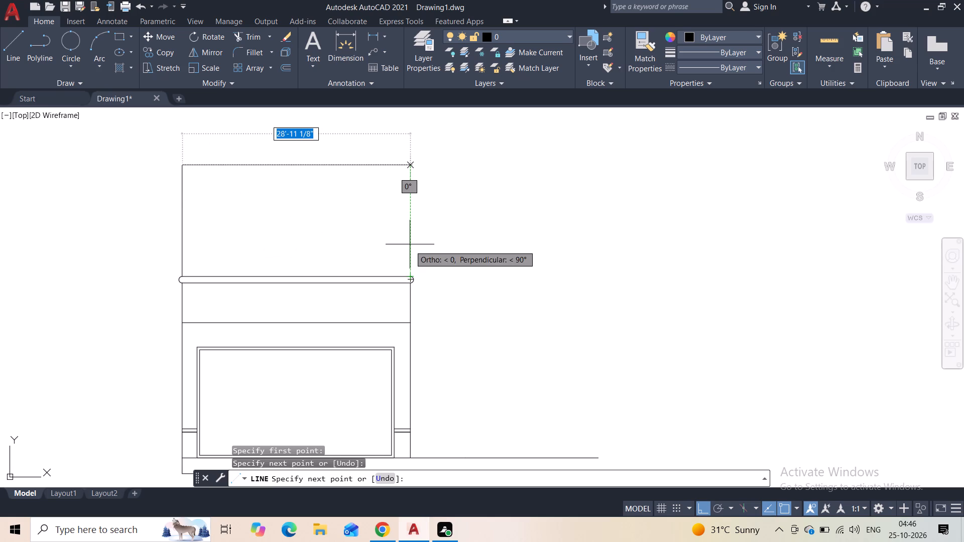
click(411, 169)
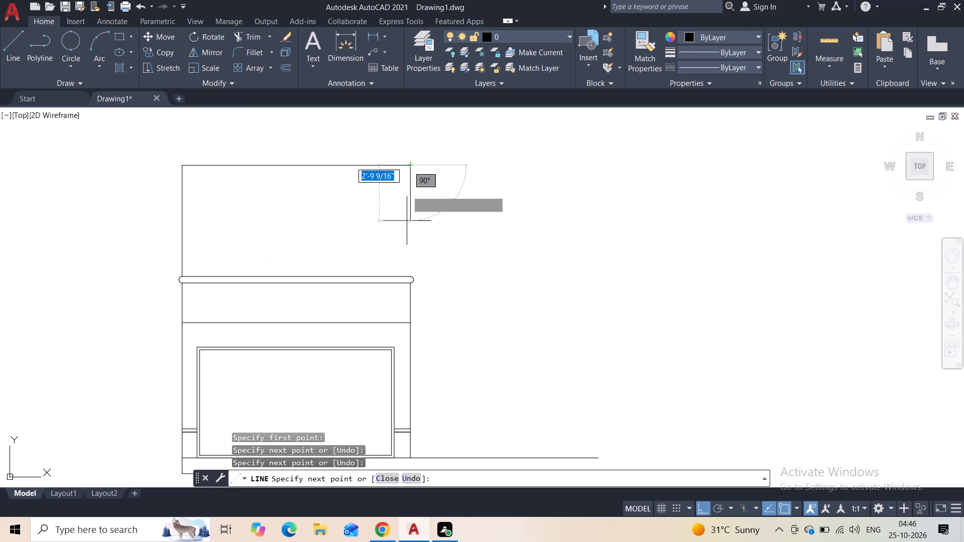
scroll(407, 253, up, 2)
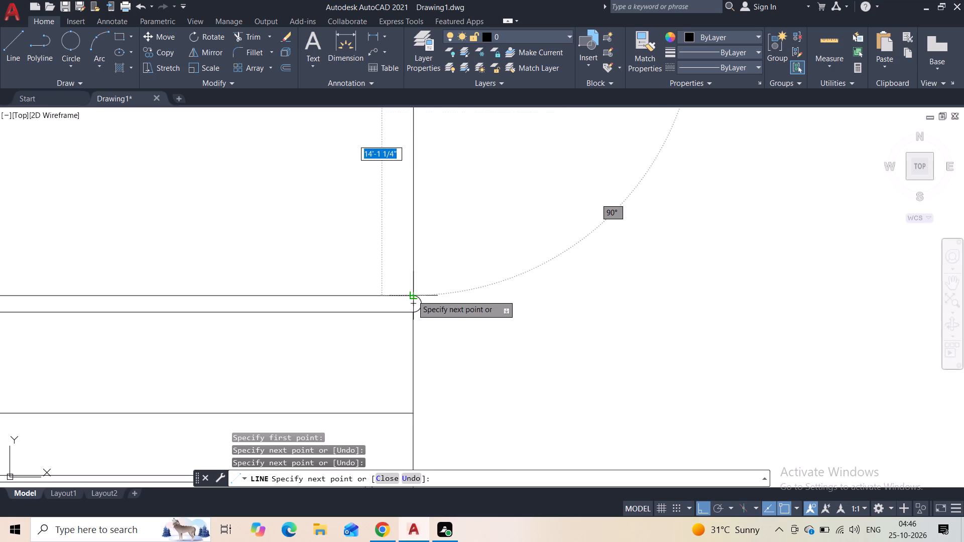
click(412, 295)
key(Escape)
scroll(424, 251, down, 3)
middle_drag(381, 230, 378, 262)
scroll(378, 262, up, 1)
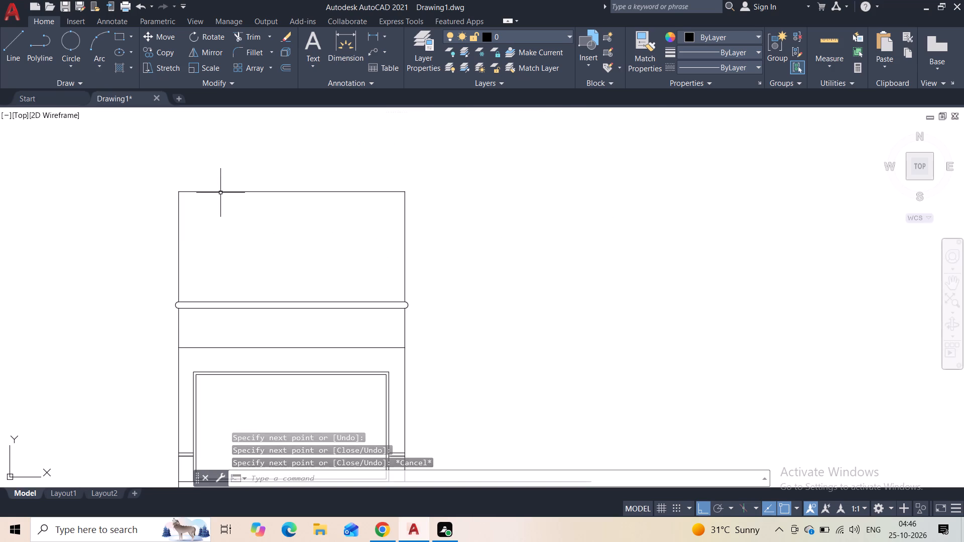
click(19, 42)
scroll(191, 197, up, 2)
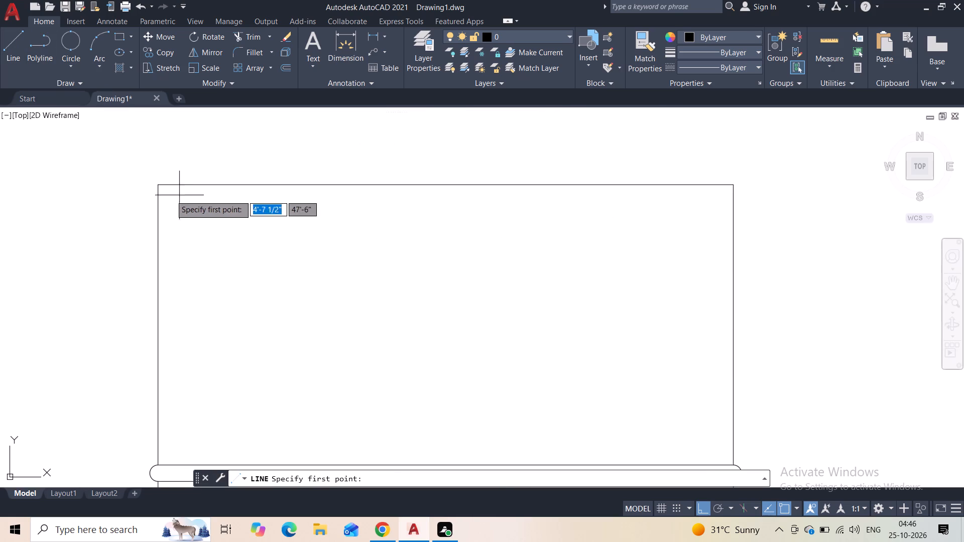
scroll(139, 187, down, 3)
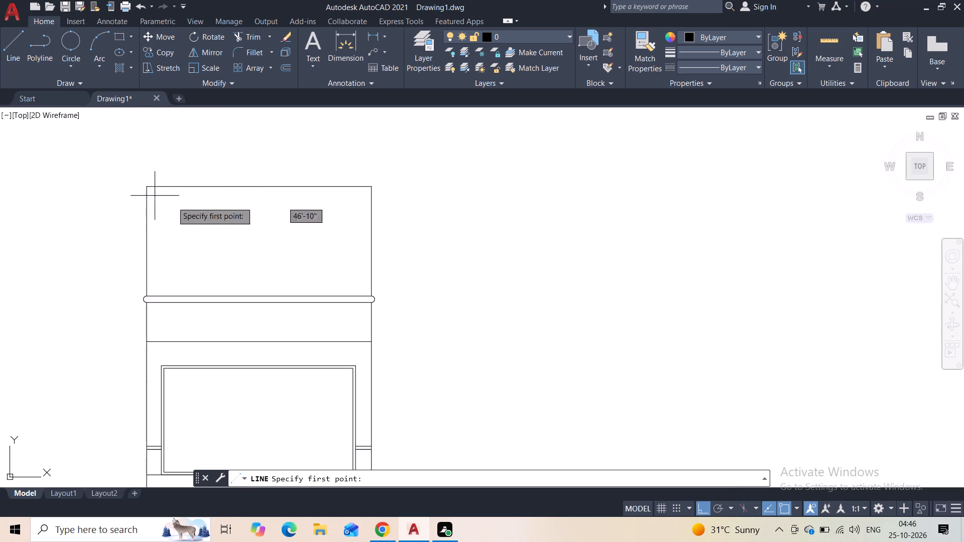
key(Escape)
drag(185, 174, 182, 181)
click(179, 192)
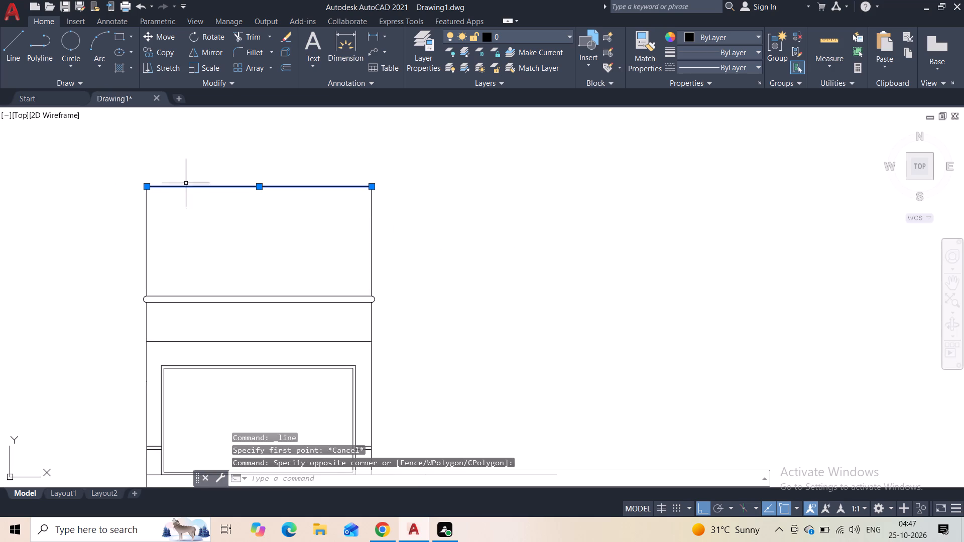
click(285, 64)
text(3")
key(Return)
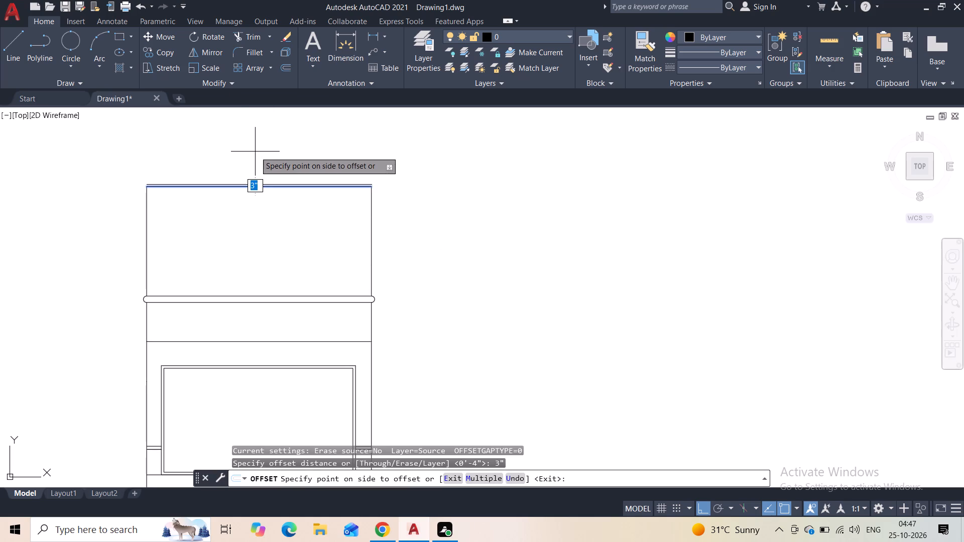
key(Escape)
Offset the upper outline's top edge 6" upward.
click(250, 164)
click(235, 214)
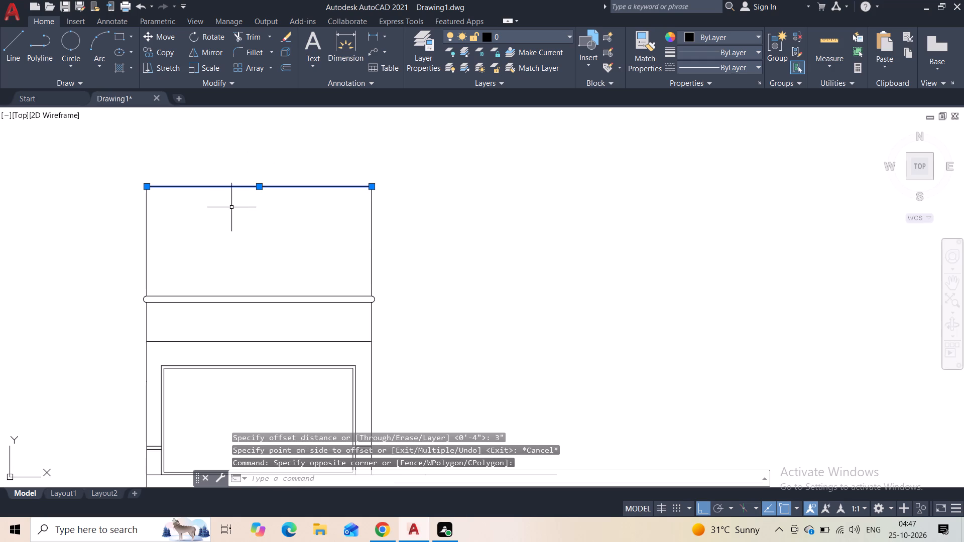
click(287, 67)
text(6")
key(Return)
key(apostrophe)
triple_click(272, 154)
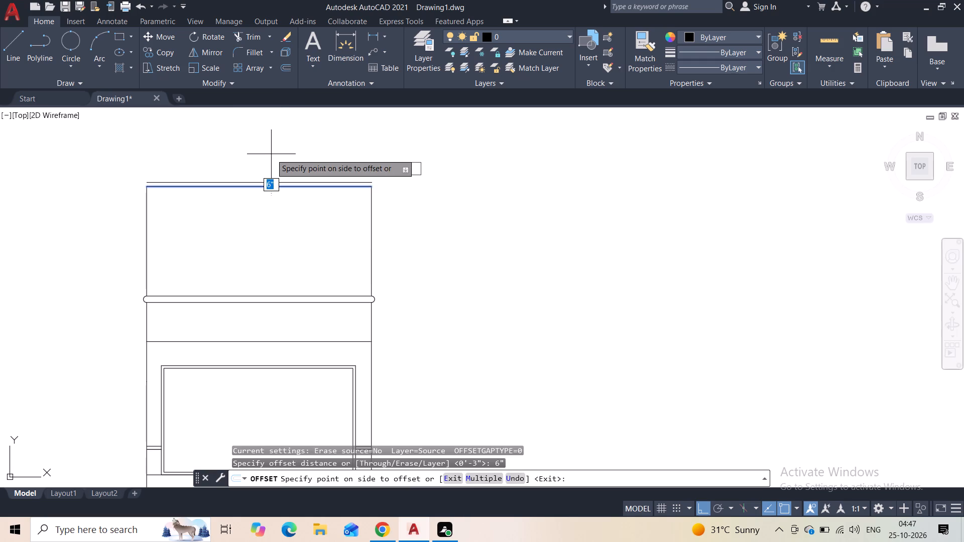
key(Escape)
With Ortho off, draw a line slanting outward from the outline's top-left corner to about 2" beyond the offset line, and join it to that line's end.
scroll(165, 180, up, 1)
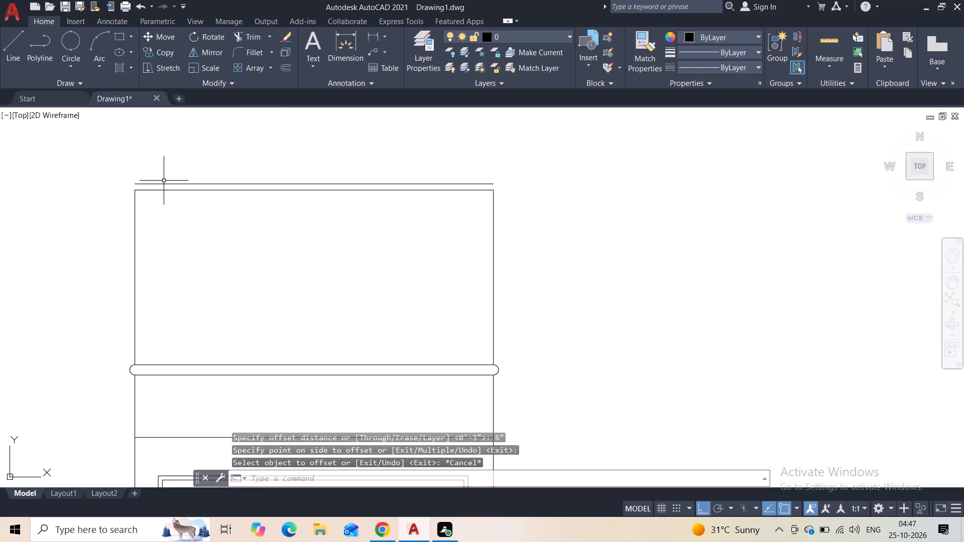
scroll(163, 181, up, 1)
click(9, 66)
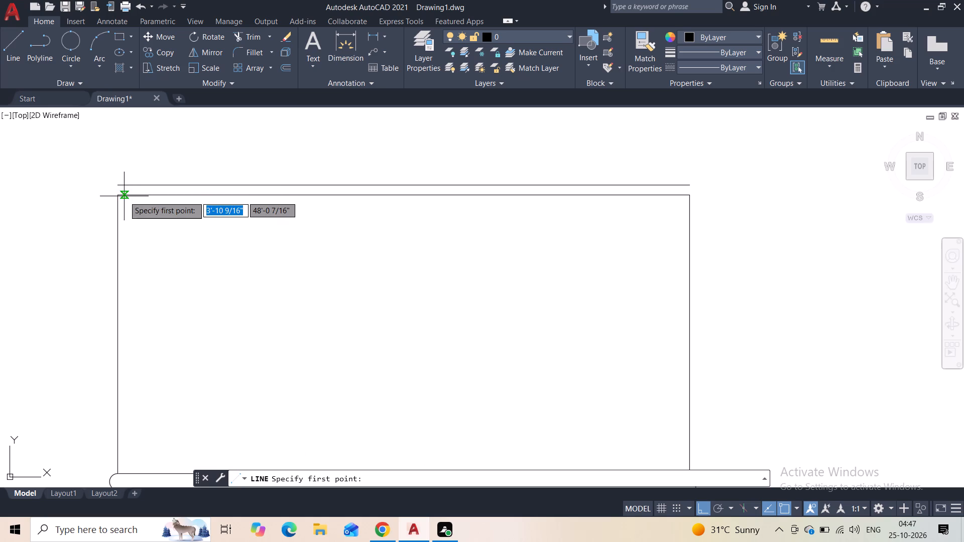
click(122, 197)
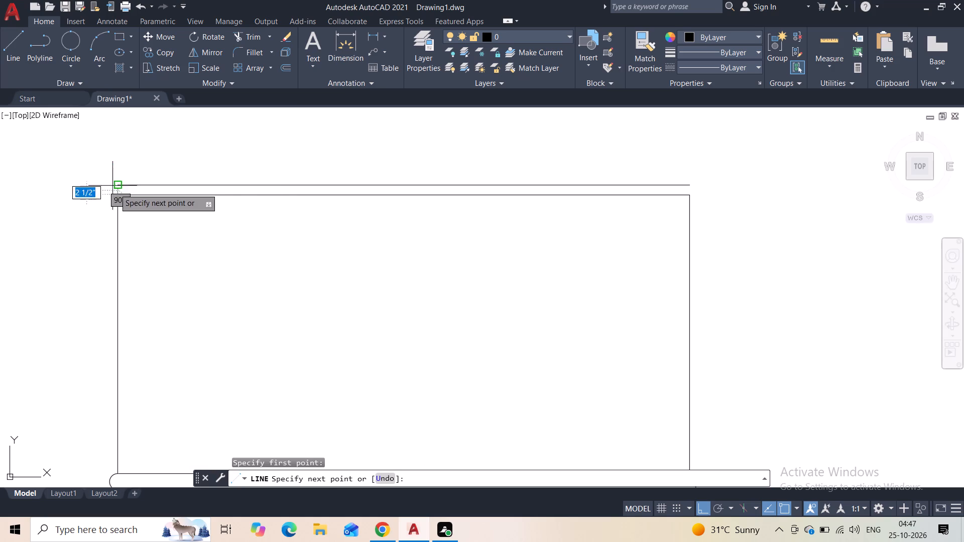
scroll(110, 183, up, 3)
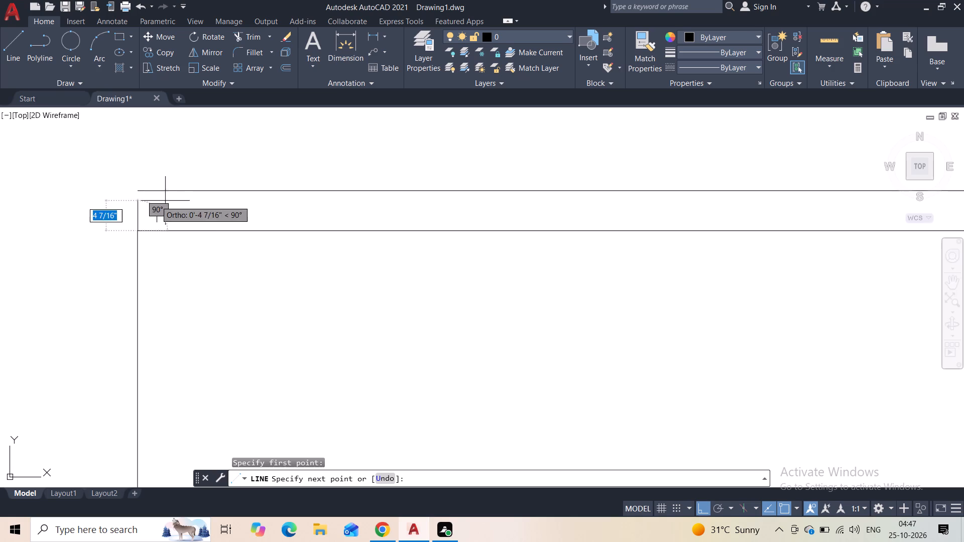
key(F8)
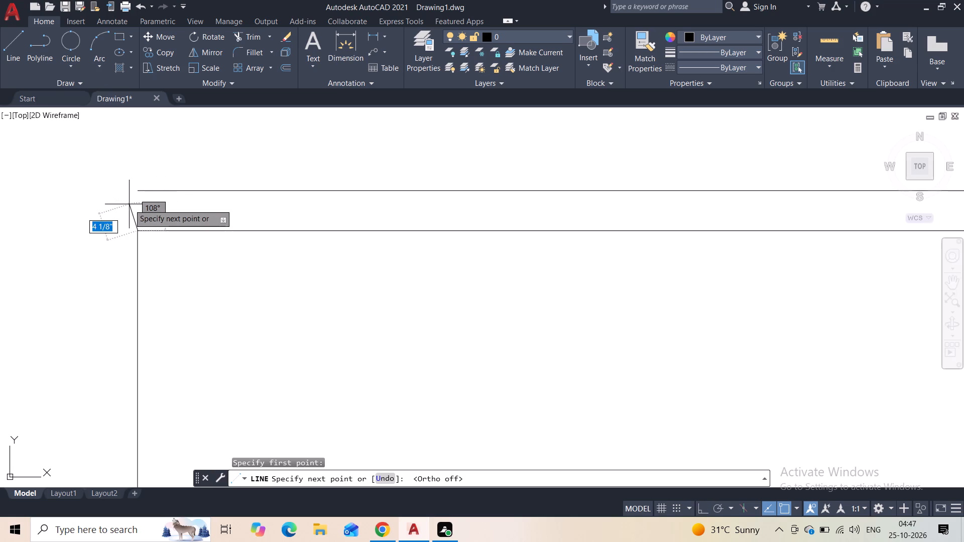
scroll(125, 196, up, 3)
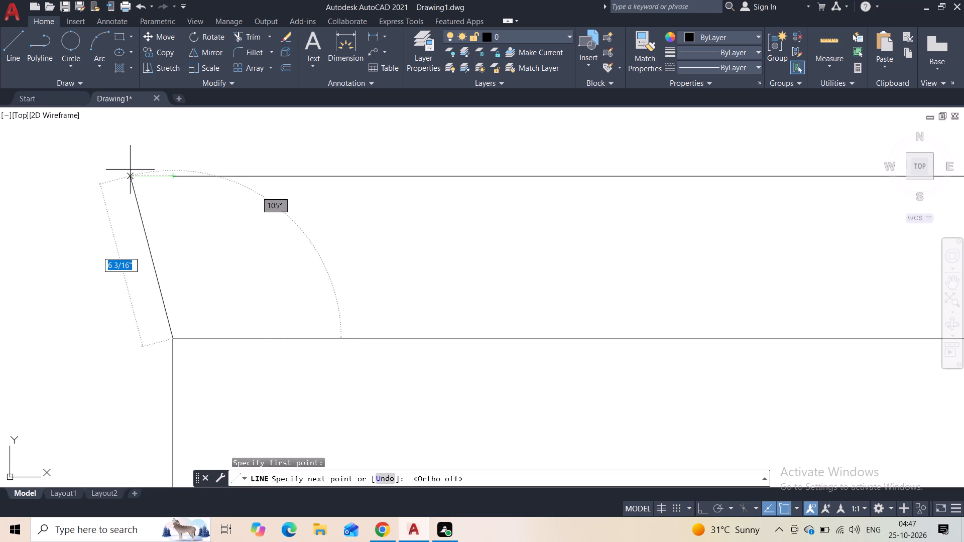
click(115, 174)
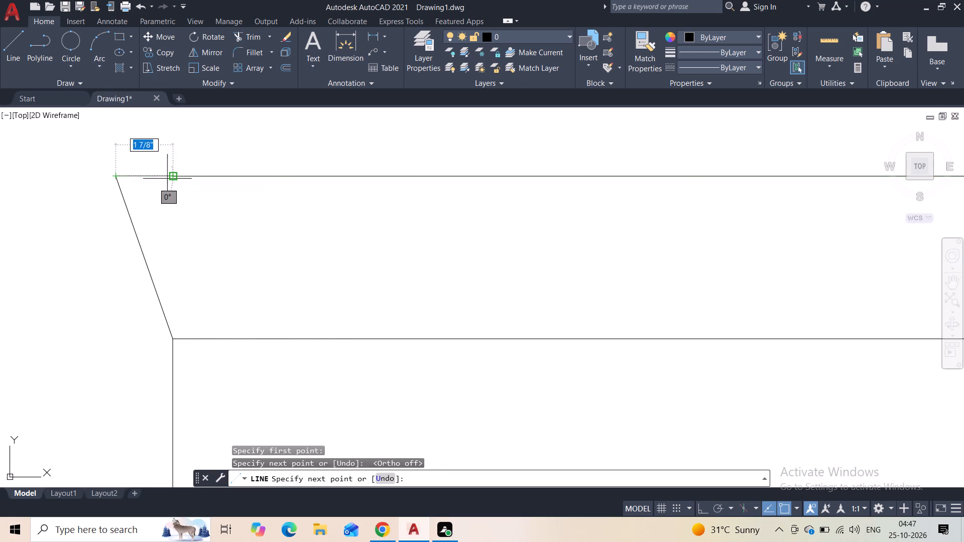
click(170, 179)
key(Escape)
Draw a line slanting outward from the outline's top-right corner to about 3 1/4" beyond the offset line, and join it to that line's end.
scroll(258, 218, down, 3)
middle_drag(275, 225, 139, 221)
scroll(186, 218, down, 4)
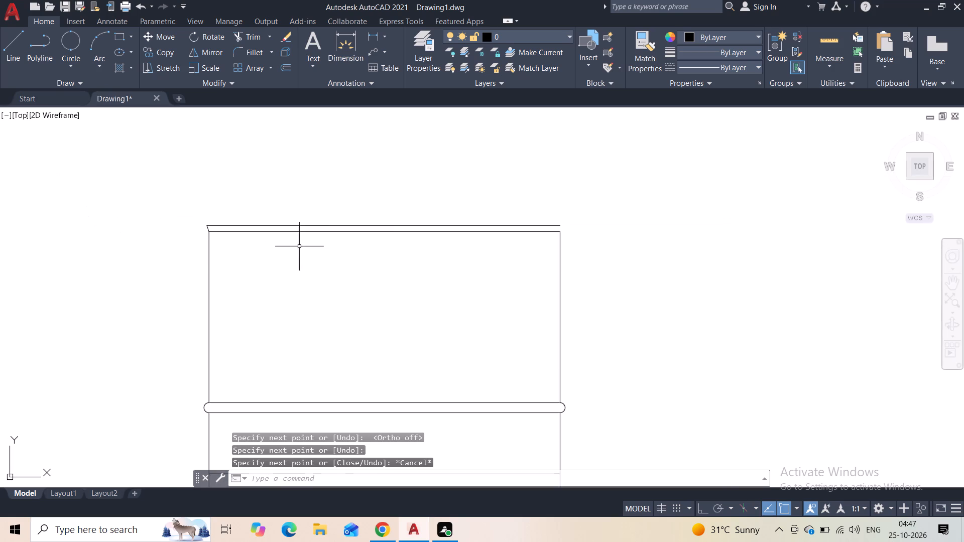
scroll(591, 212, up, 4)
key(c)
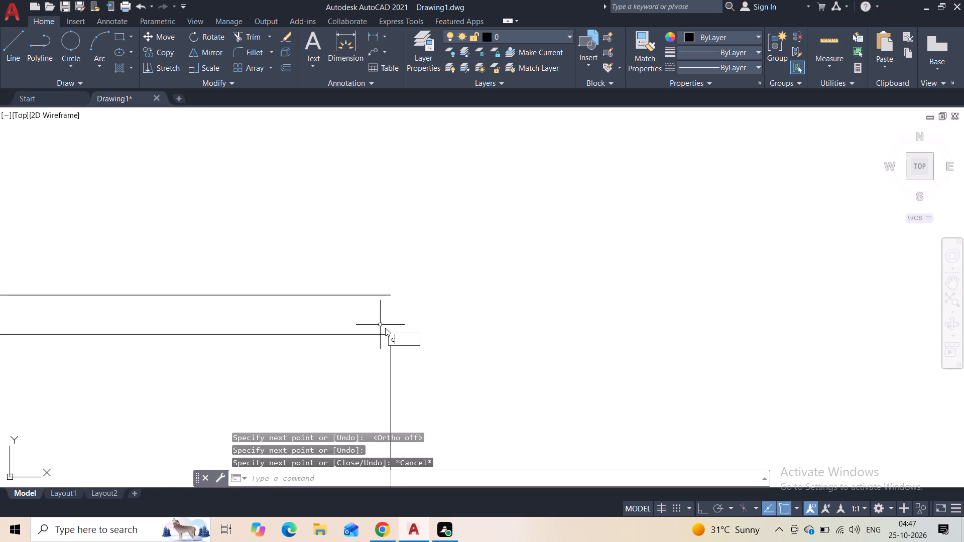
key(Escape)
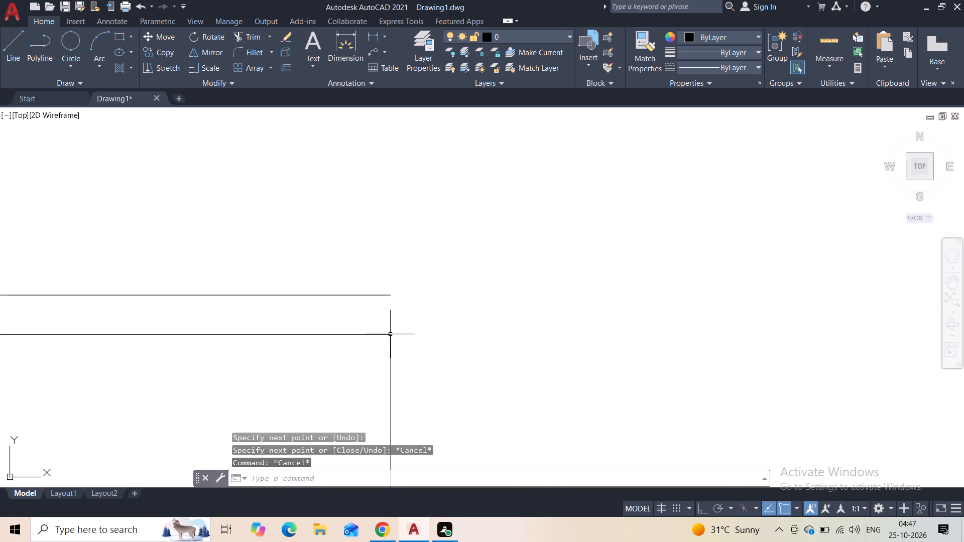
key(space)
click(390, 334)
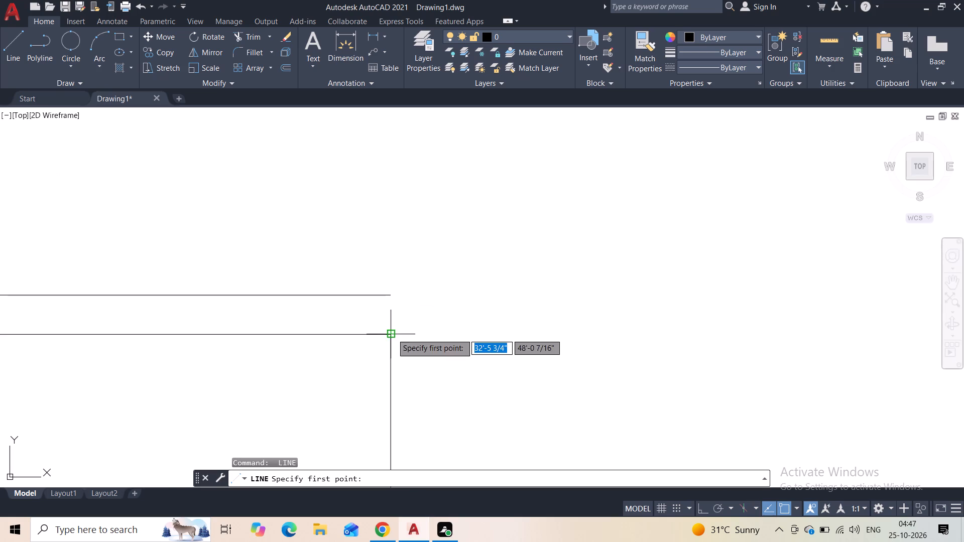
click(392, 334)
click(412, 297)
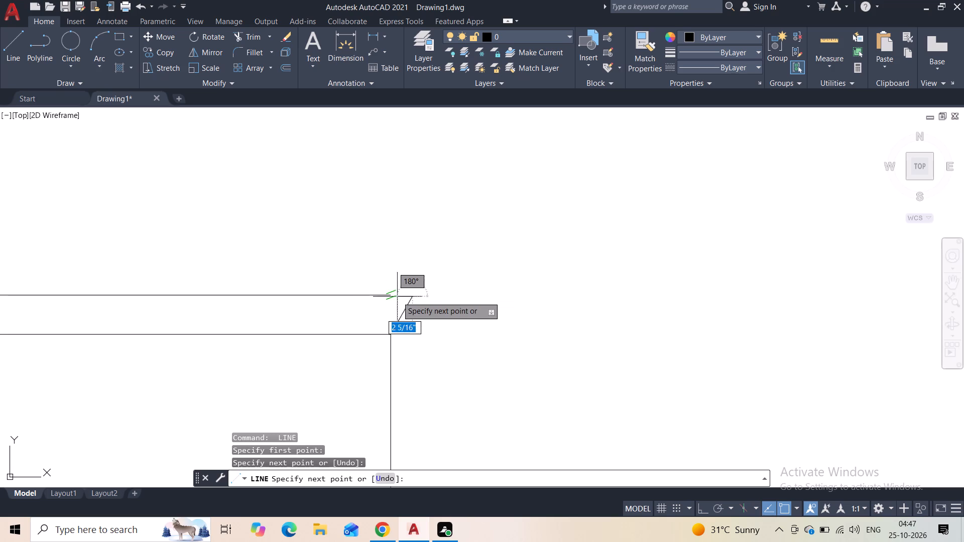
scroll(399, 293, up, 3)
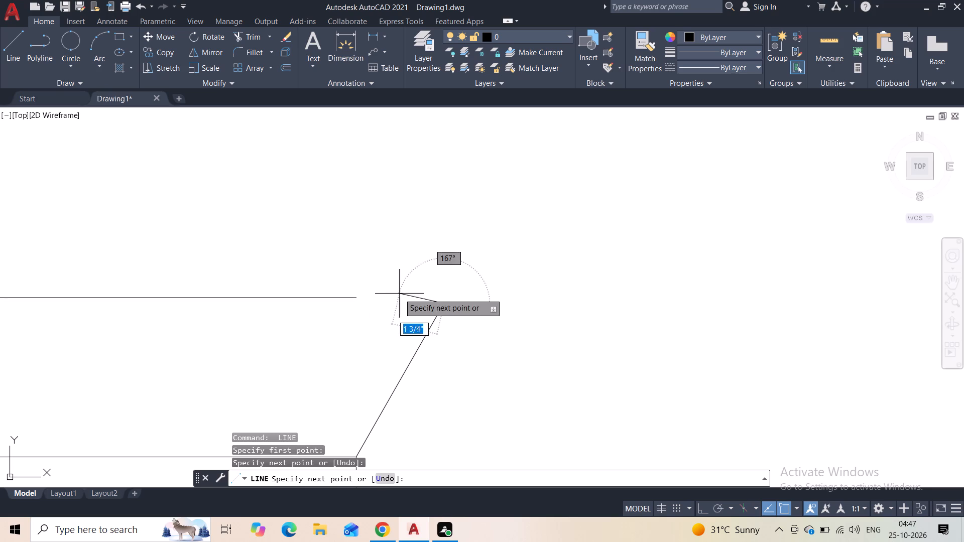
click(448, 297)
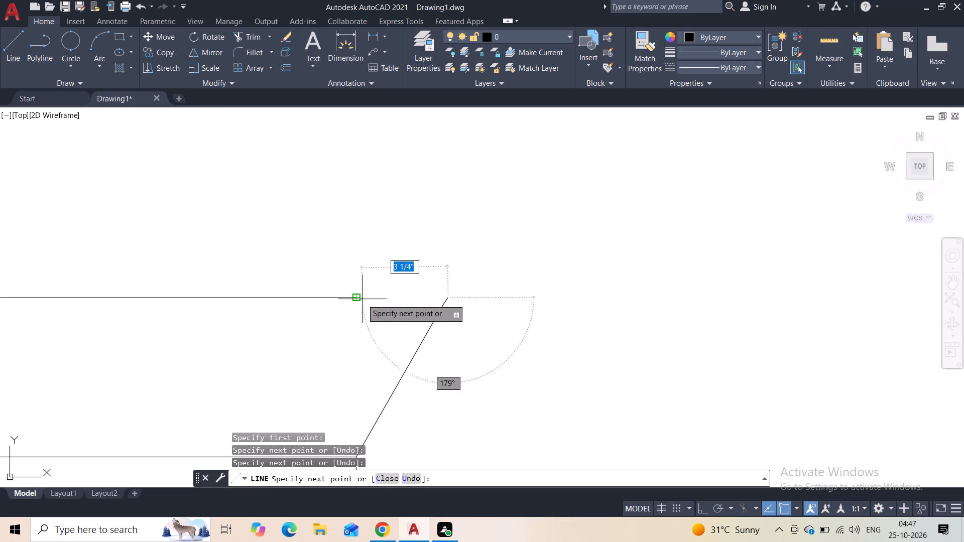
click(357, 299)
key(Escape)
Draw a rectangle about 11' wide and 7'-3" high in the upper section, standing on the round-ended strip.
scroll(403, 273, down, 6)
scroll(341, 344, down, 2)
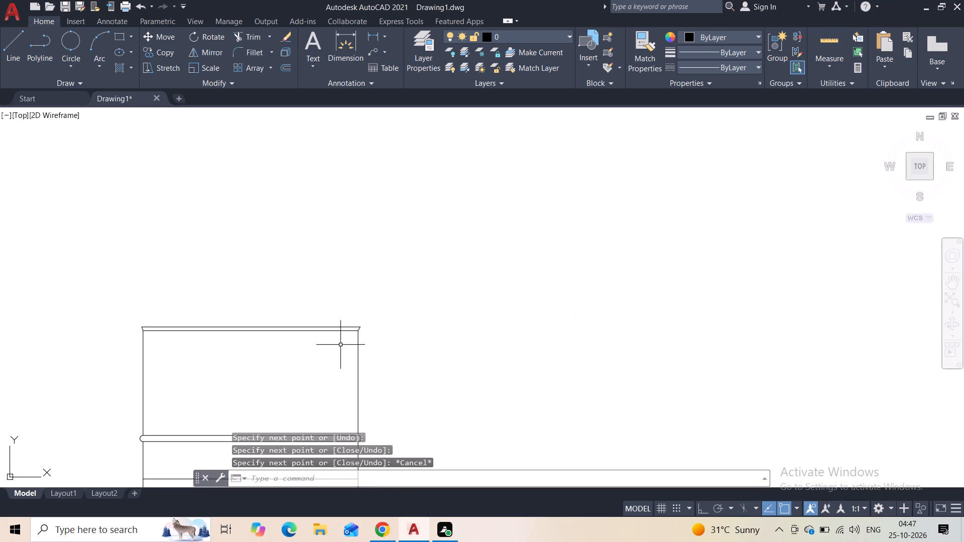
middle_drag(308, 359, 435, 246)
middle_drag(430, 253, 441, 207)
scroll(442, 208, down, 2)
scroll(442, 208, up, 2)
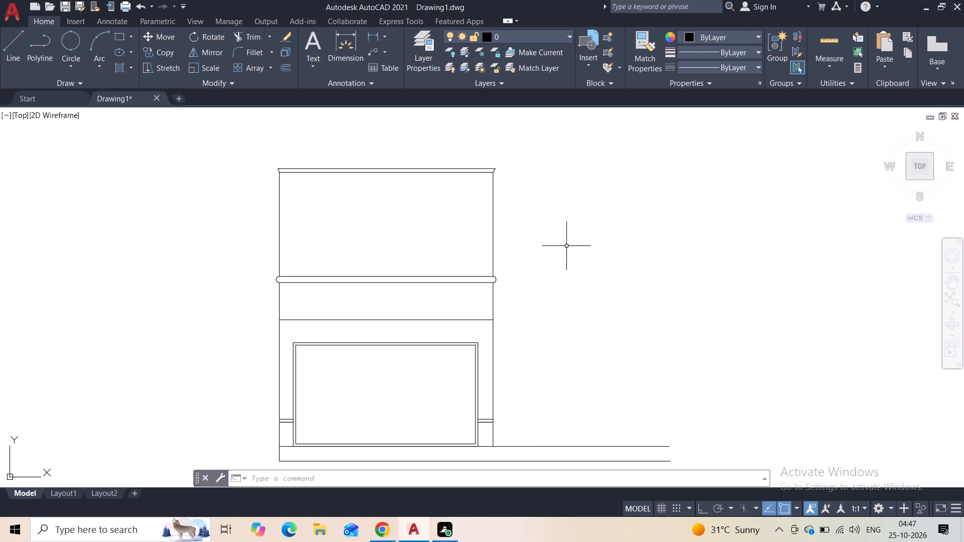
click(123, 39)
click(349, 223)
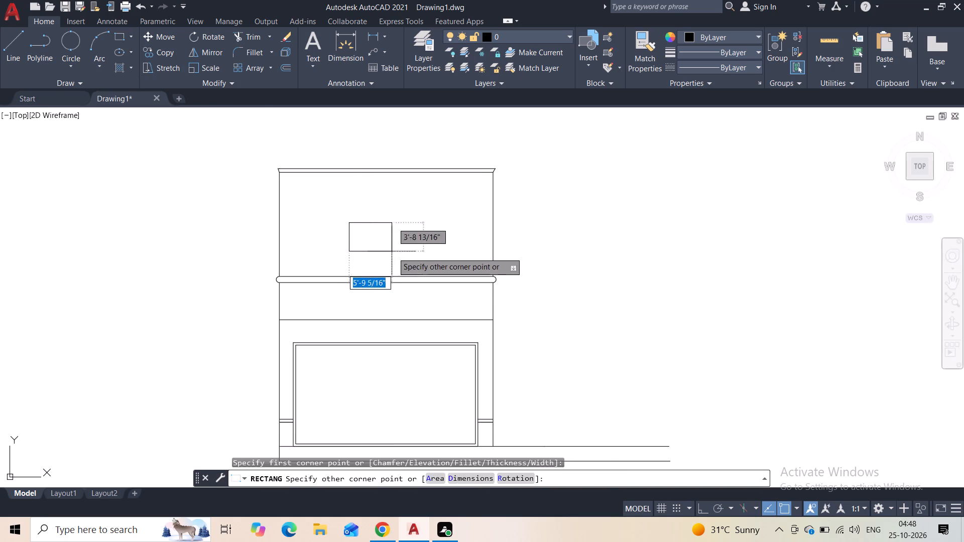
click(432, 278)
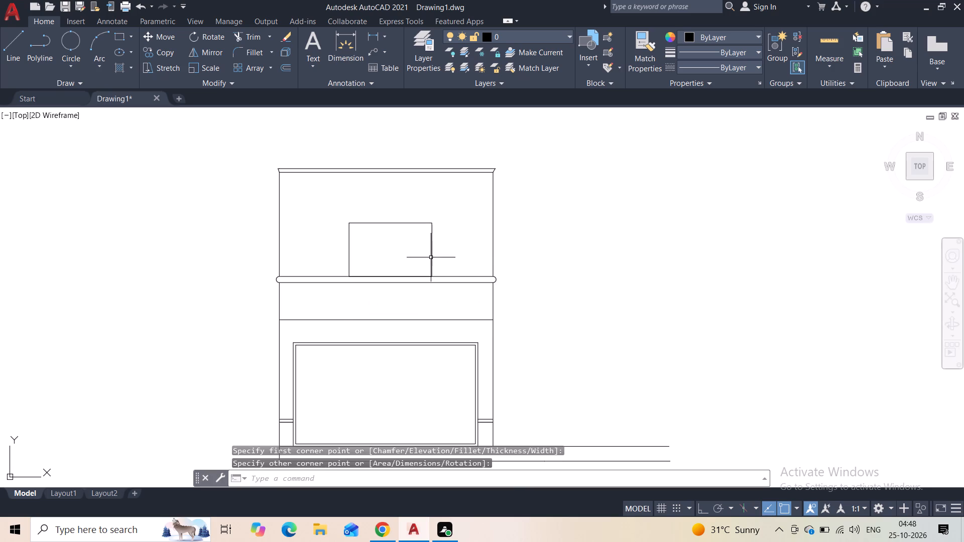
Move the new rectangle about 1' to the left along the top of the round-ended strip.
scroll(408, 270, up, 2)
scroll(441, 202, down, 5)
scroll(437, 206, up, 4)
scroll(437, 205, down, 3)
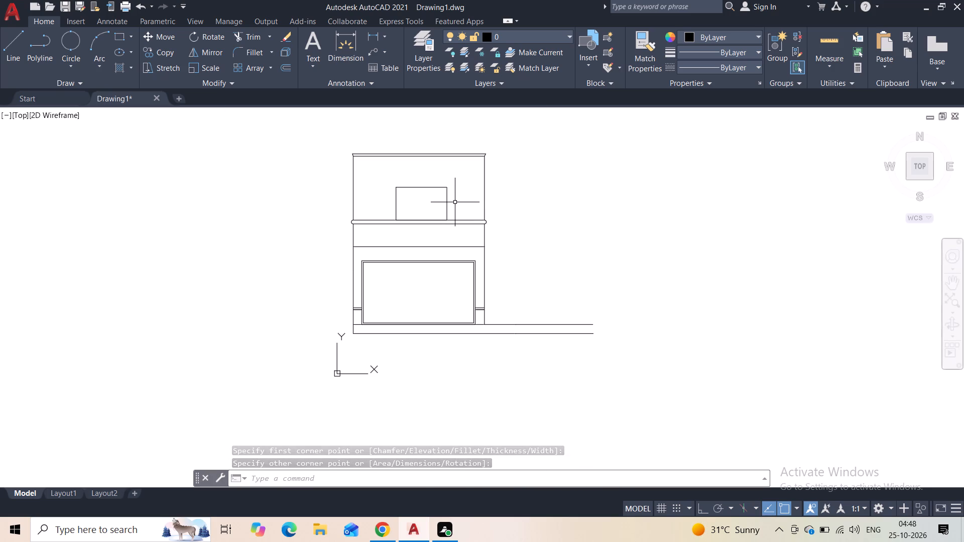
click(447, 181)
click(374, 205)
click(168, 37)
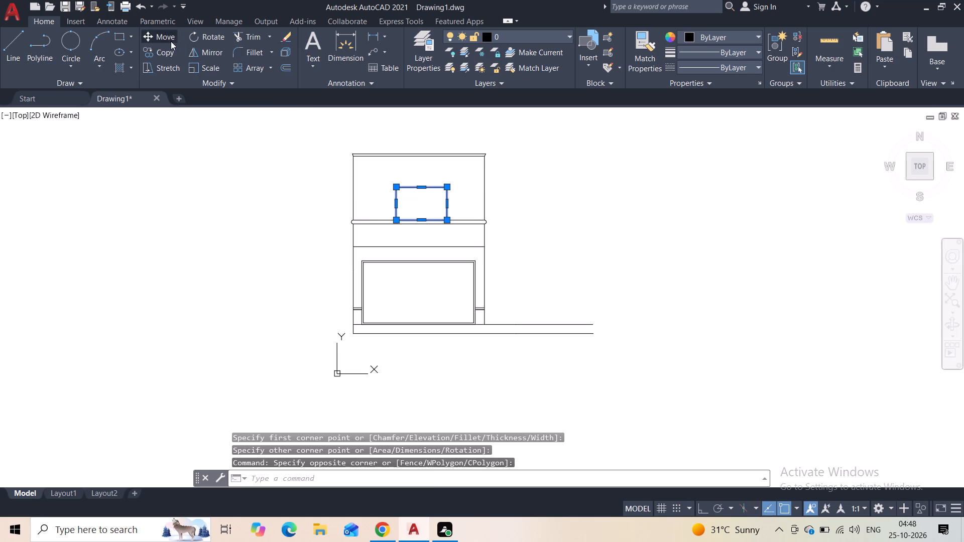
scroll(444, 236, up, 3)
key(Escape)
middle_drag(407, 160, 404, 285)
drag(492, 190, 479, 198)
click(215, 207)
click(149, 41)
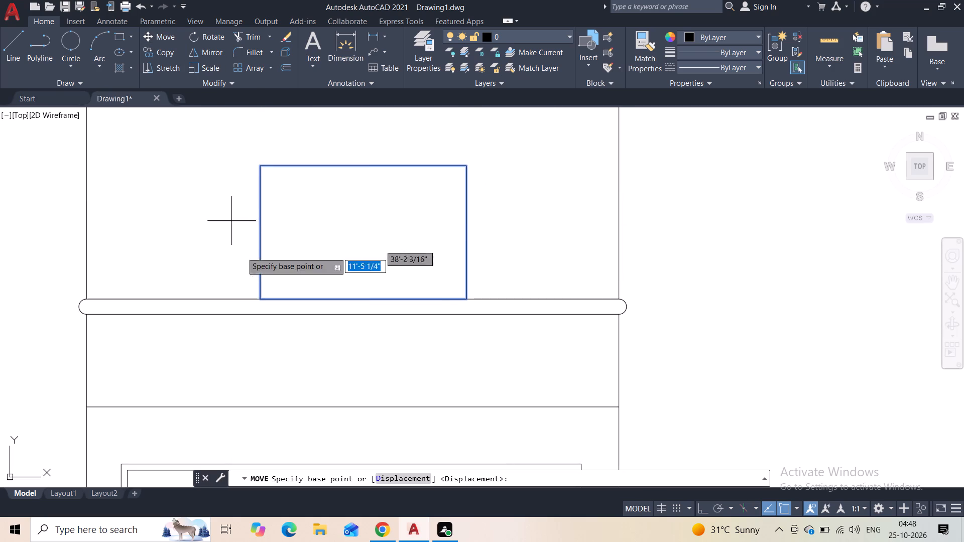
click(260, 299)
click(240, 299)
Offset the moved rectangle 3" inward to form a frame.
scroll(320, 270, down, 2)
click(372, 218)
click(259, 252)
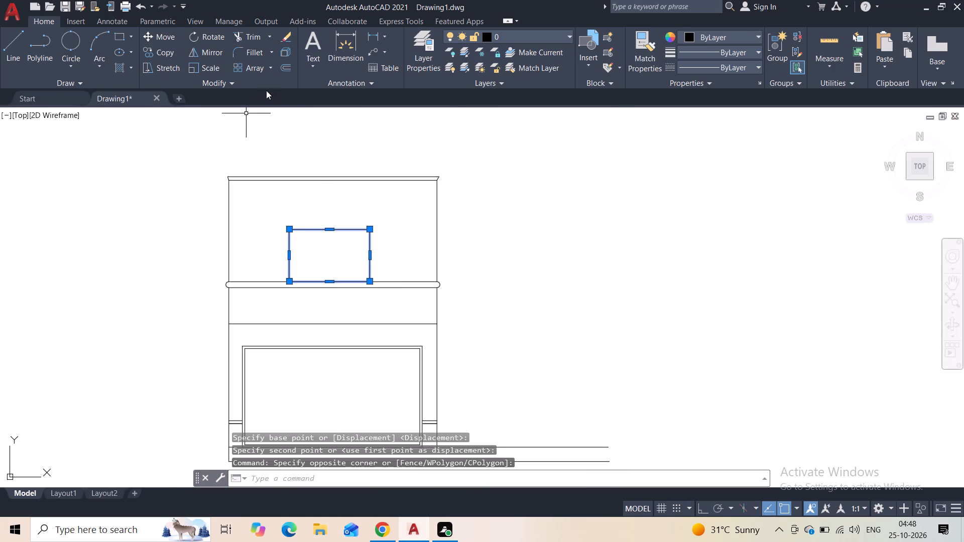
click(287, 69)
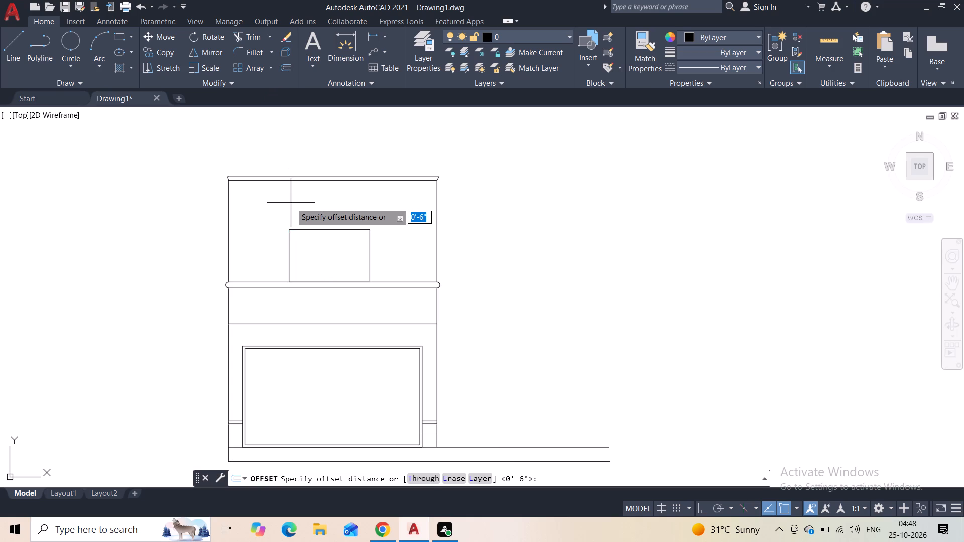
text(3")
key(Return)
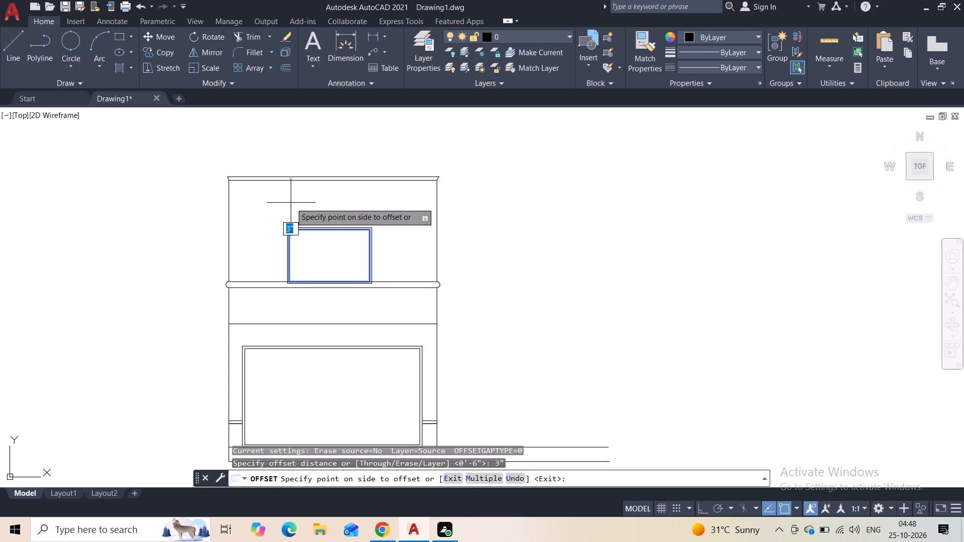
click(297, 238)
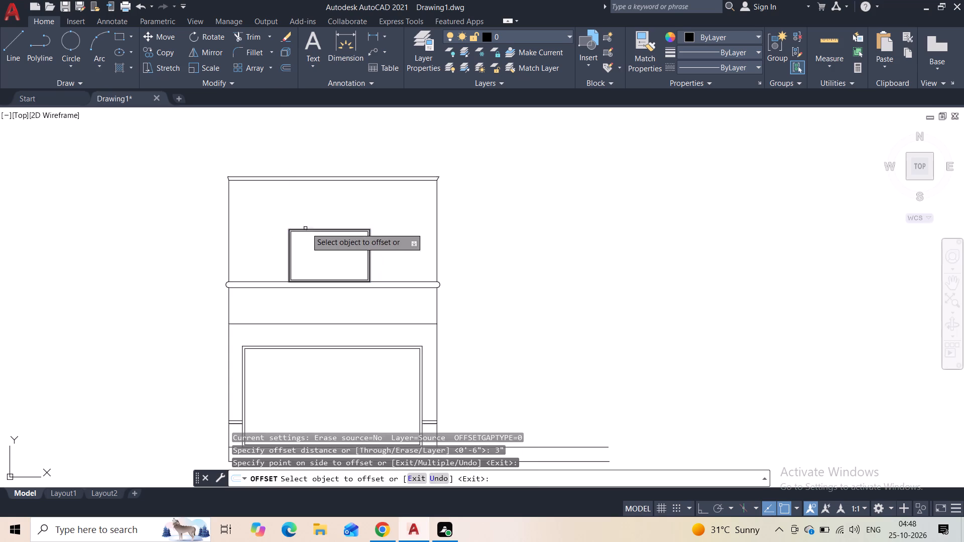
key(Escape)
Draw a small upright rectangle about 1'-2" wide and 2'-1" high near the upper section's top-left corner.
scroll(309, 238, up, 3)
middle_drag(307, 249, 269, 209)
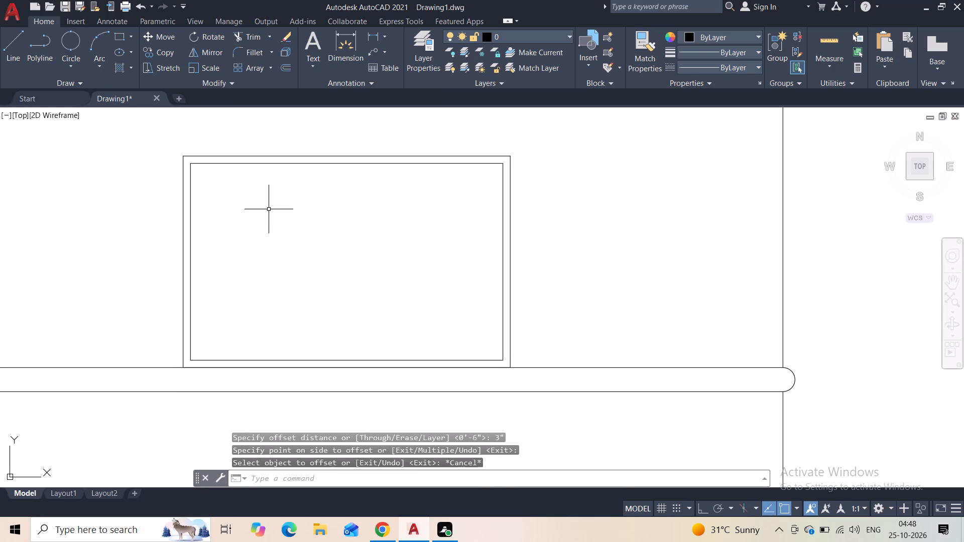
scroll(269, 211, down, 3)
scroll(343, 187, down, 2)
scroll(374, 171, up, 1)
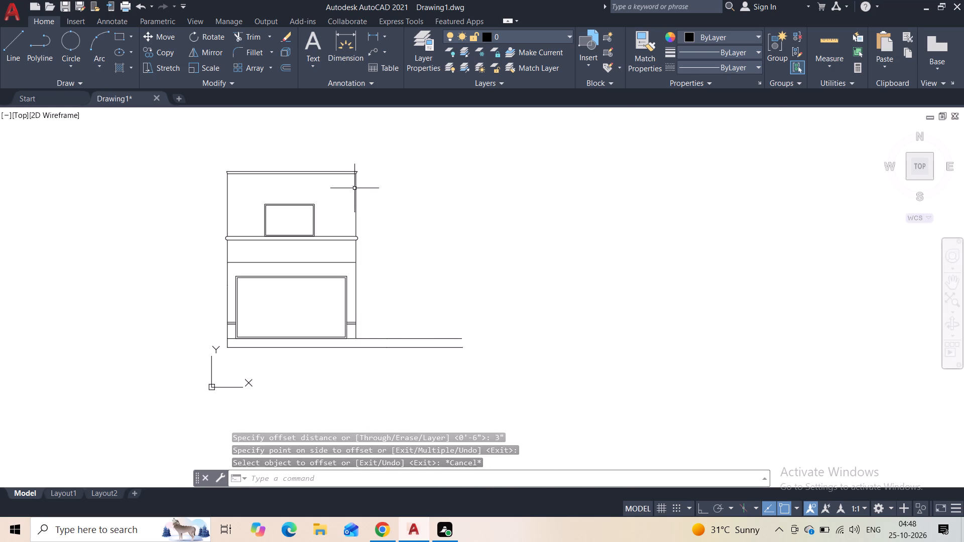
scroll(323, 202, up, 2)
scroll(246, 194, up, 1)
middle_drag(246, 194, 293, 202)
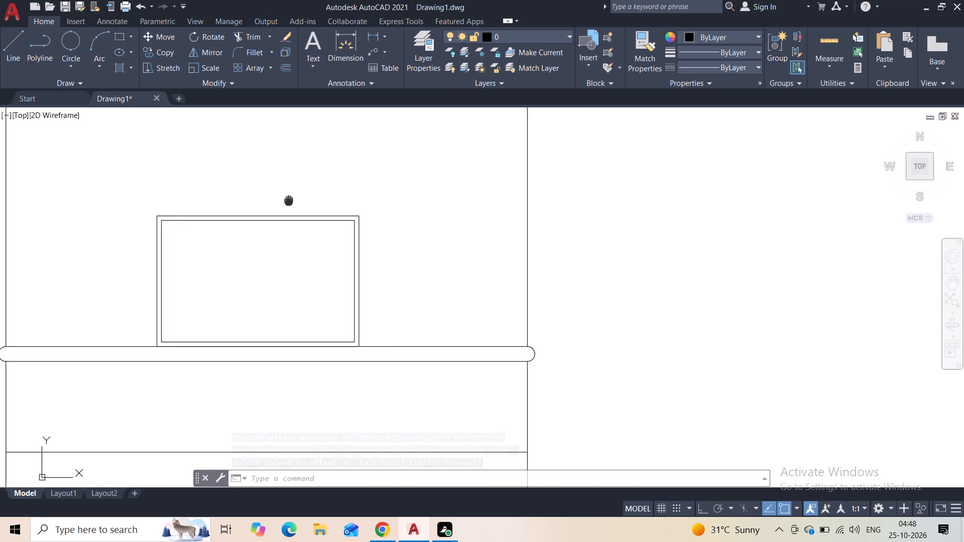
middle_drag(293, 202, 314, 242)
click(117, 33)
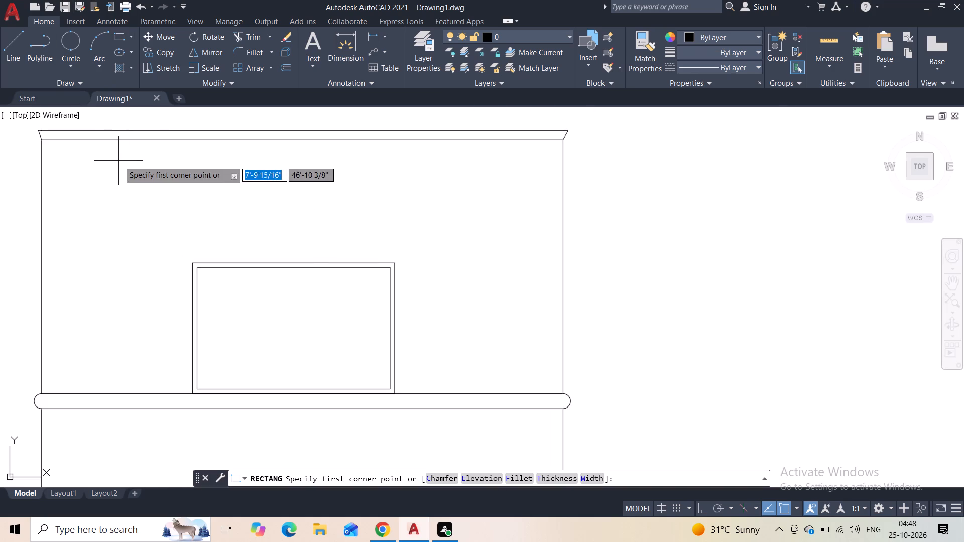
click(67, 182)
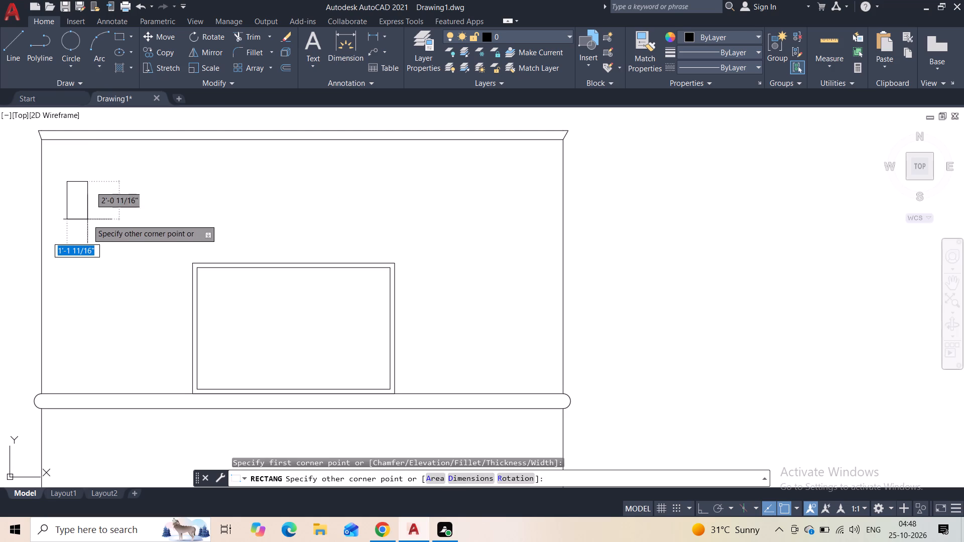
click(87, 220)
Copy the small rectangle twice to the right in a row, placing the first copy about 2'-1" away.
drag(91, 171, 75, 190)
click(60, 230)
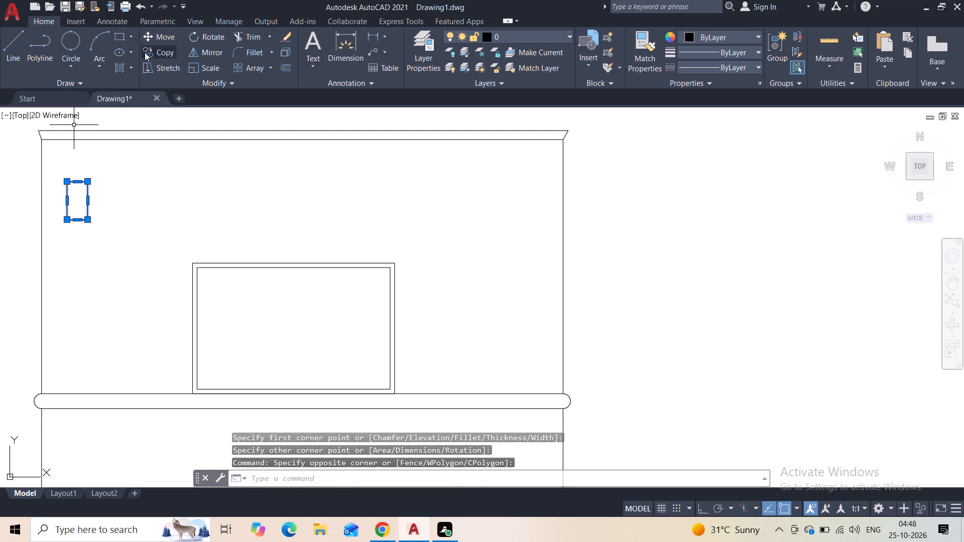
click(147, 52)
click(86, 185)
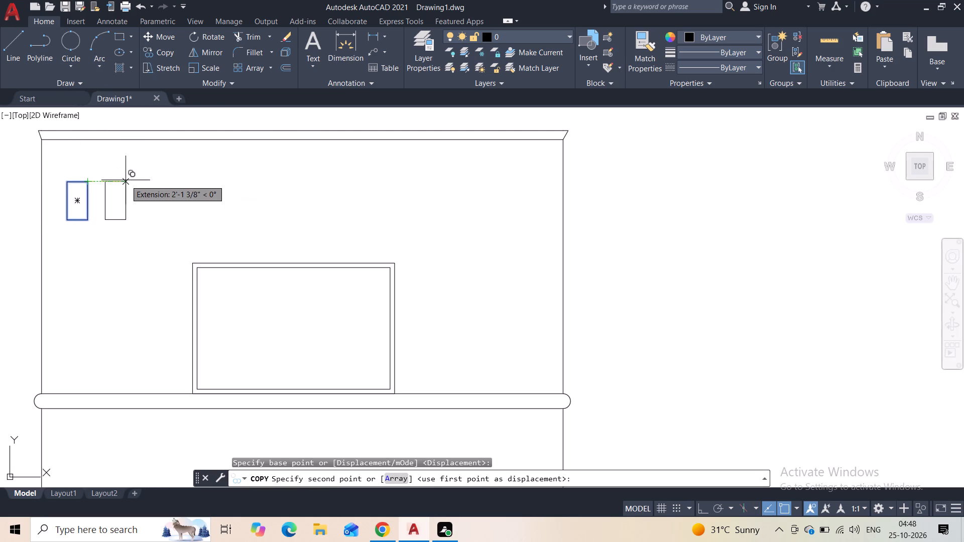
click(126, 180)
click(173, 182)
key(Escape)
Draw a rectangle about 3'-11" wide in the left half of the upper frame, reaching down to the inner frame's bottom edge.
scroll(218, 224, down, 2)
scroll(258, 251, up, 2)
middle_drag(255, 254, 229, 179)
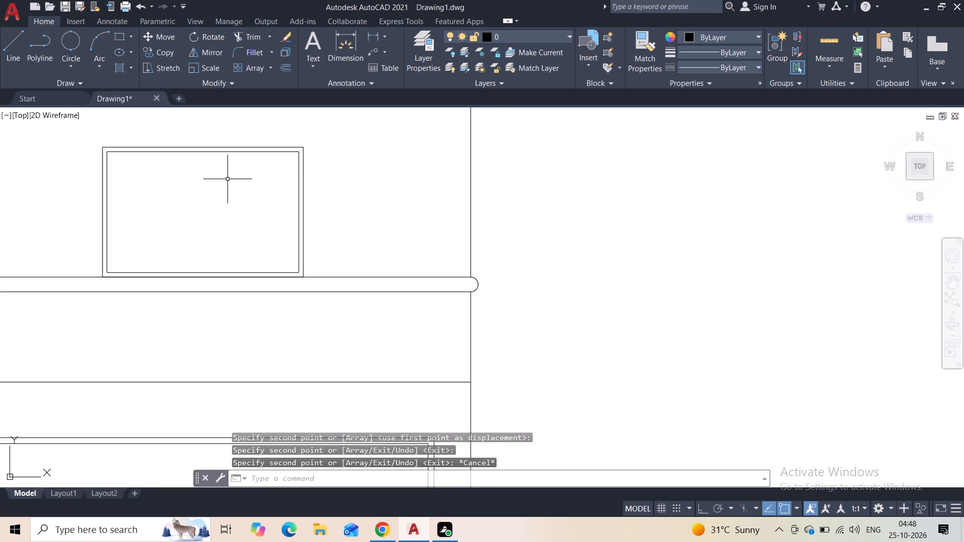
click(122, 40)
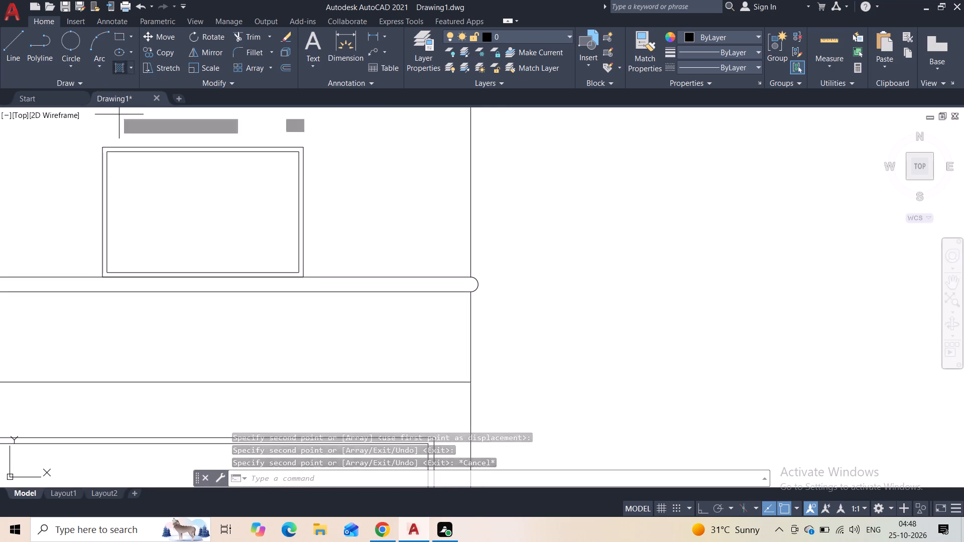
click(117, 165)
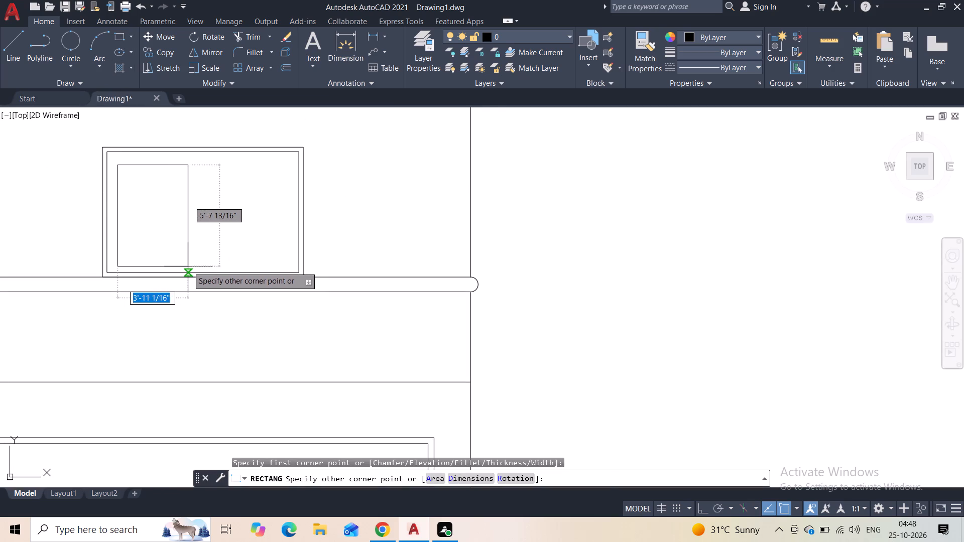
click(188, 266)
Stretch the new panel rectangle's bottom edge upward by about 6", clear of the inner frame's bottom edge.
click(201, 210)
click(180, 223)
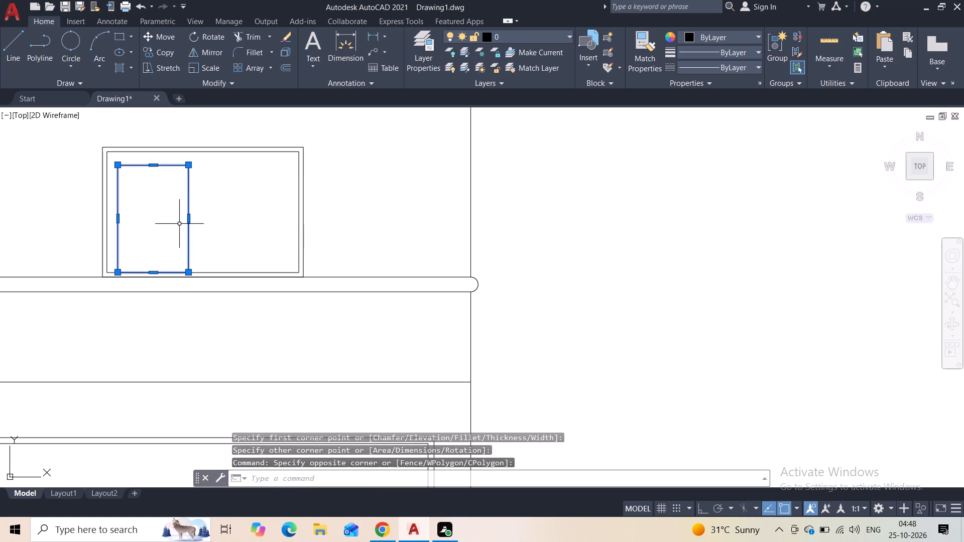
key(Escape)
click(157, 273)
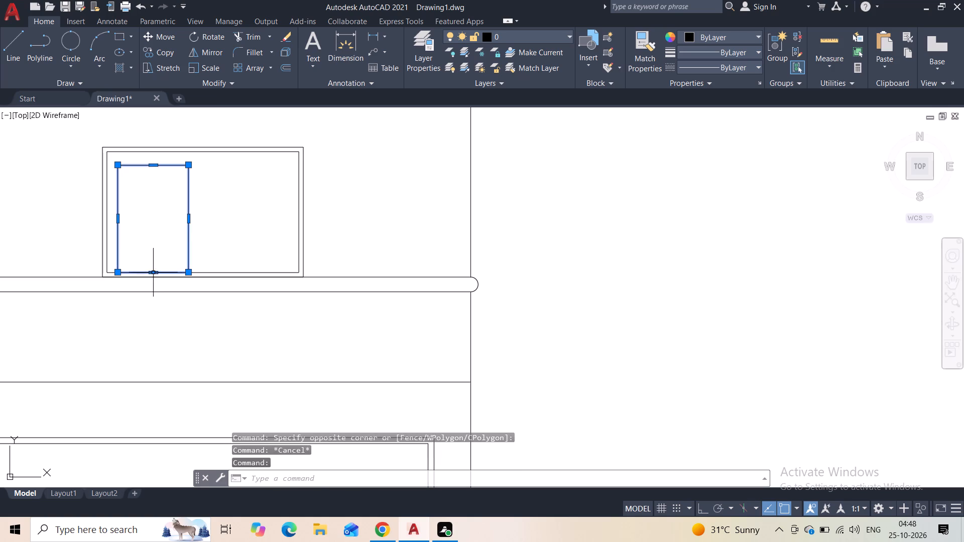
click(155, 270)
click(157, 263)
key(Escape)
With Ortho on, copy the panel rectangle about 5'-7" horizontally to the right inside the upper frame.
click(198, 190)
click(164, 210)
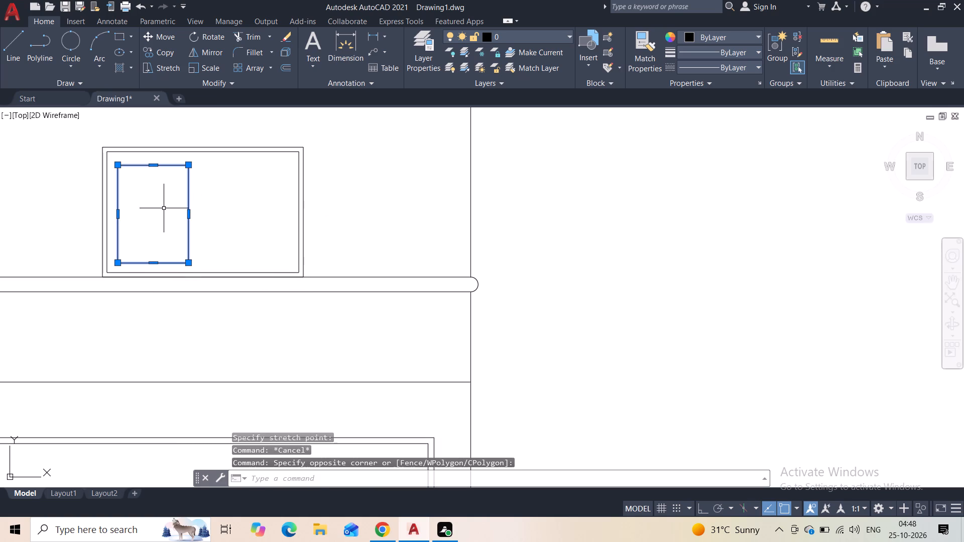
click(164, 57)
click(189, 170)
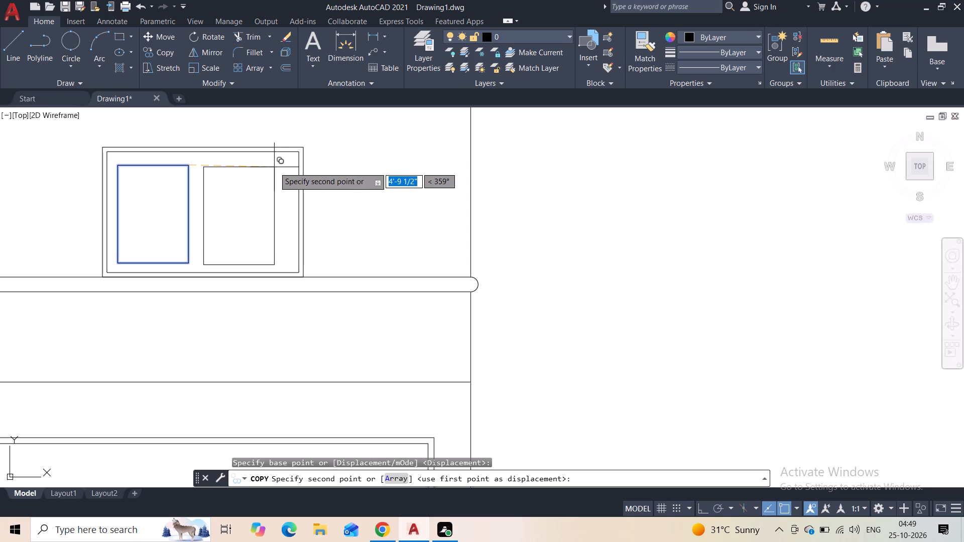
key(F8)
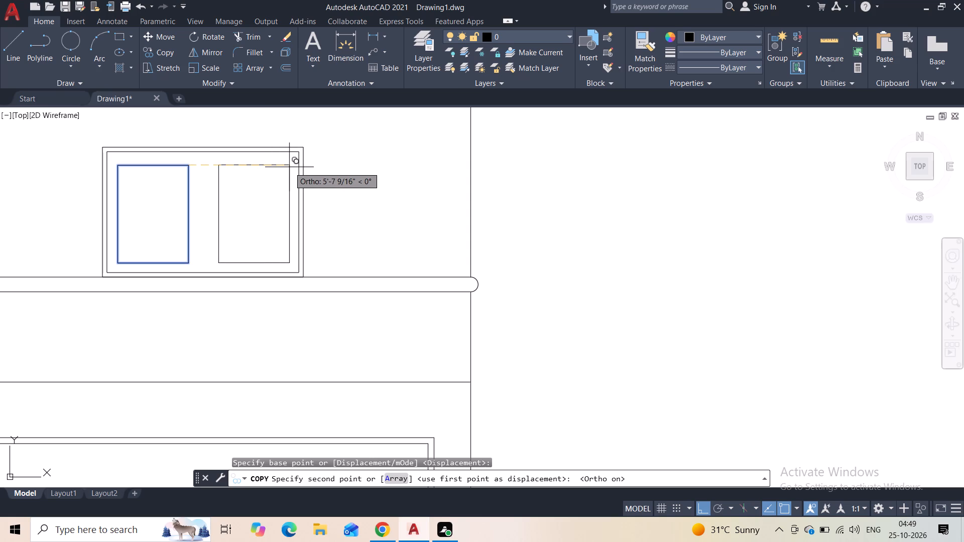
click(289, 167)
key(Escape)
Stretch the facing edges of the two upper-frame panel rectangles toward each other, widening the panels to about 4'-6".
click(214, 189)
double_click(219, 194)
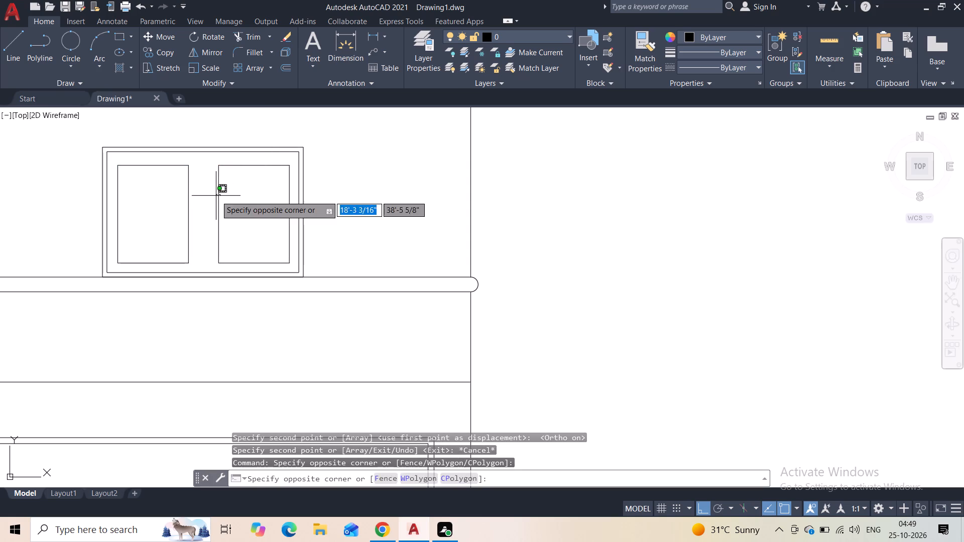
click(215, 196)
click(221, 214)
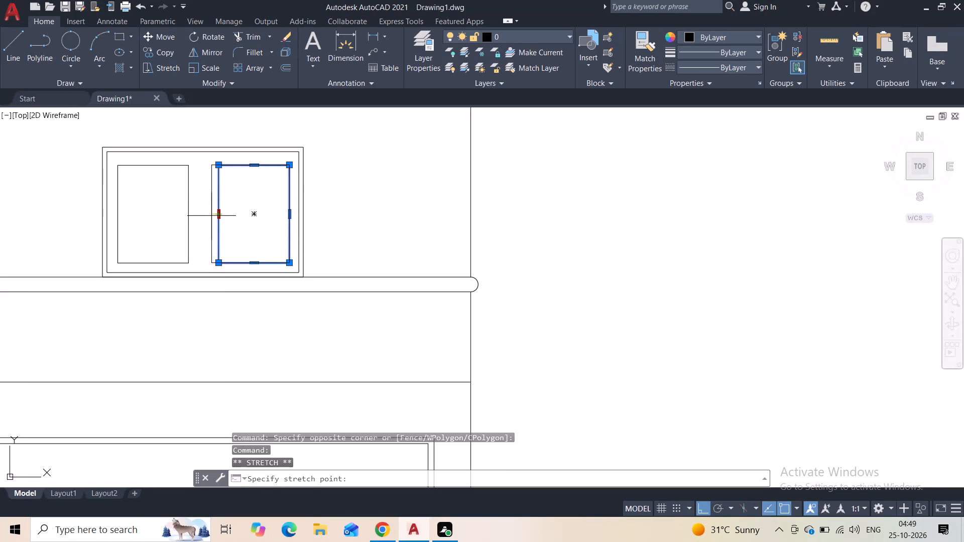
click(210, 216)
click(189, 216)
click(189, 215)
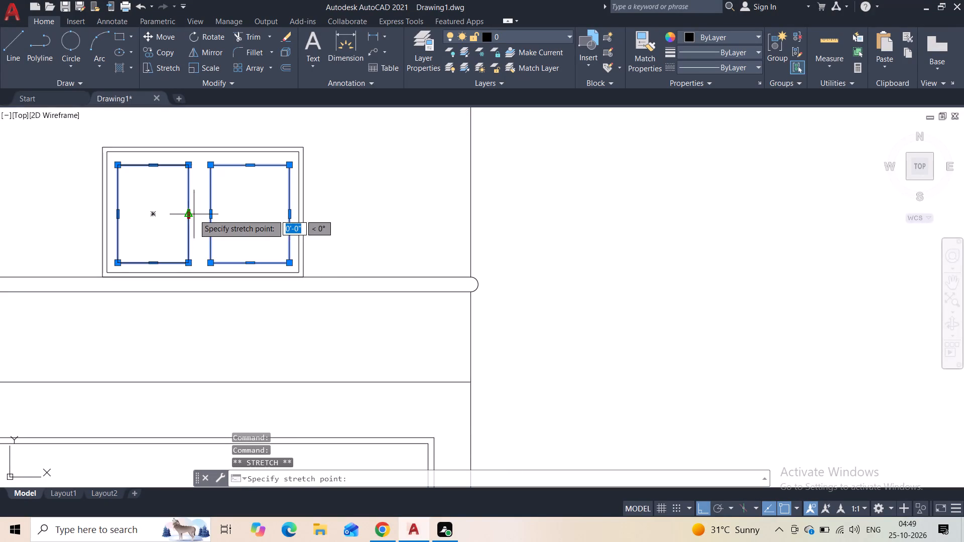
click(198, 215)
key(Escape)
Divide the right panel rectangle into four with vertical and horizontal centre lines drawn between its edge midpoints.
scroll(208, 211, down, 1)
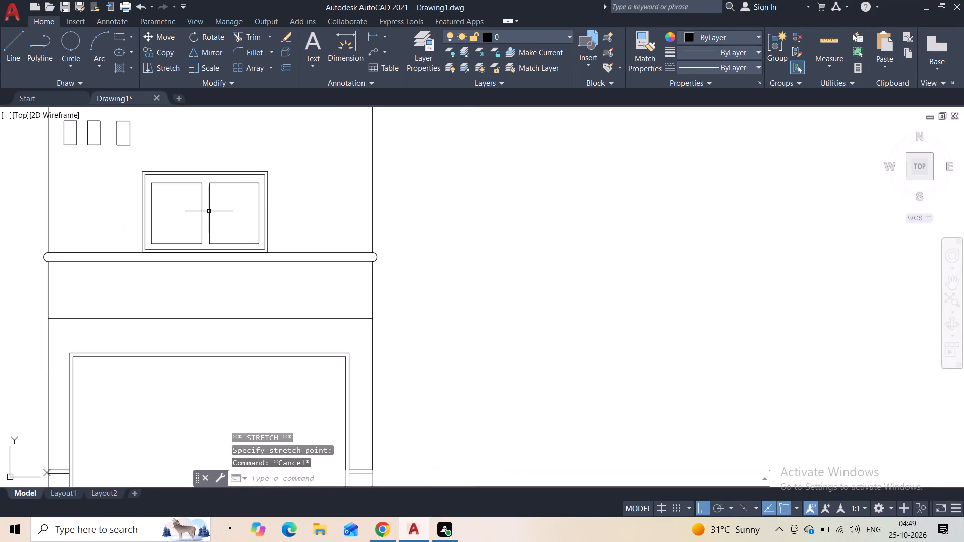
scroll(249, 214, down, 1)
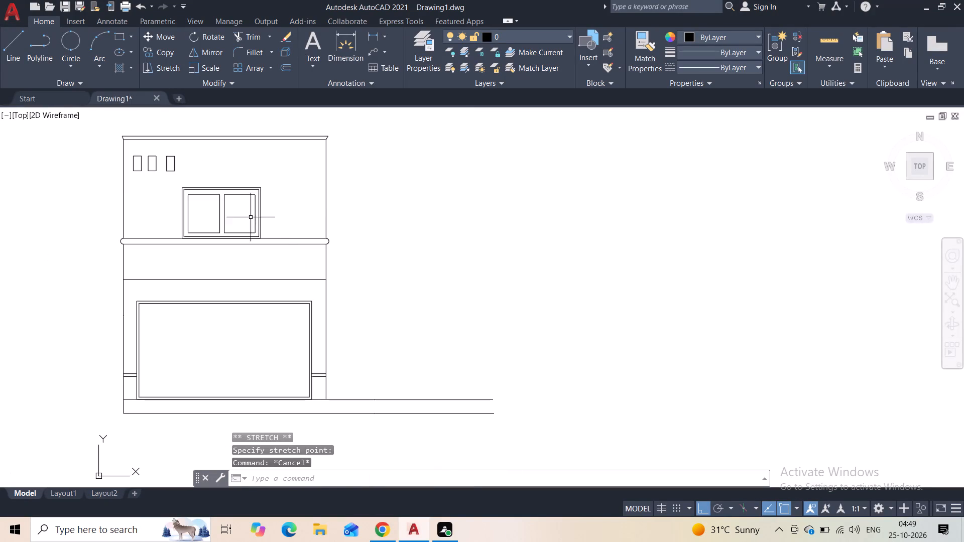
scroll(247, 217, up, 2)
click(16, 56)
scroll(202, 153, up, 1)
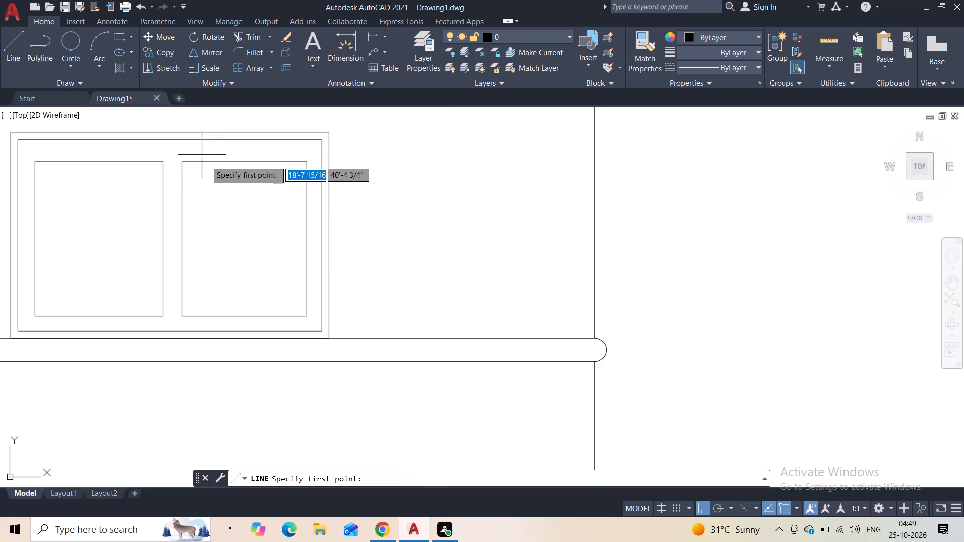
click(242, 164)
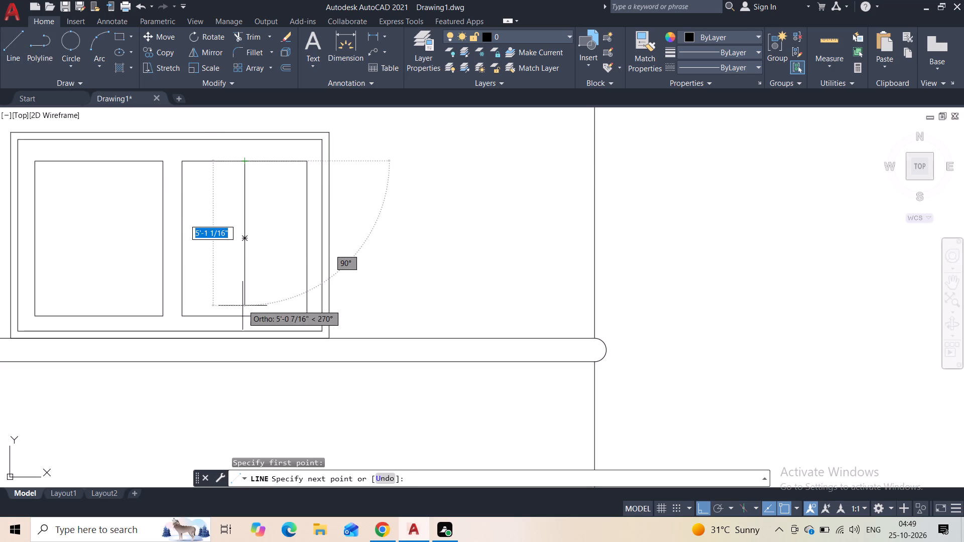
click(242, 312)
key(Escape)
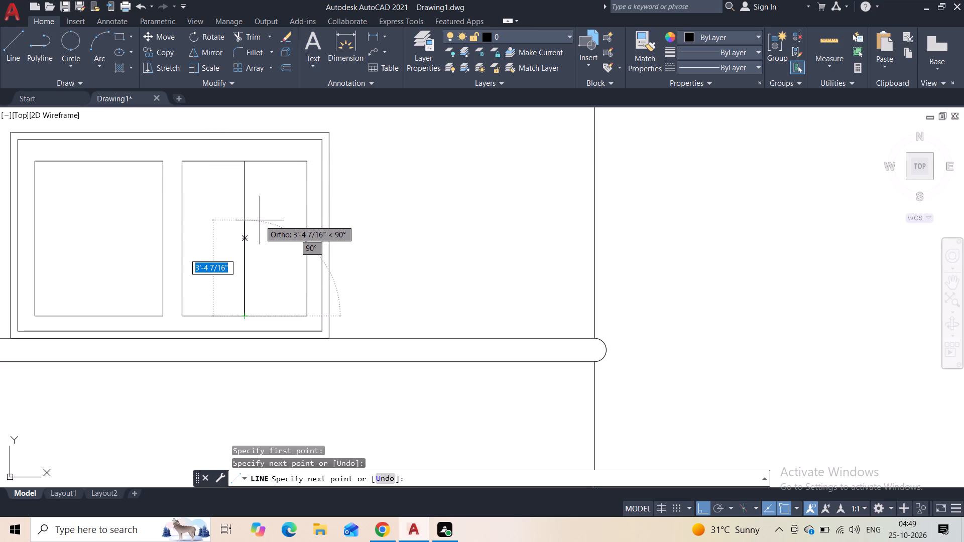
key(space)
key(space)
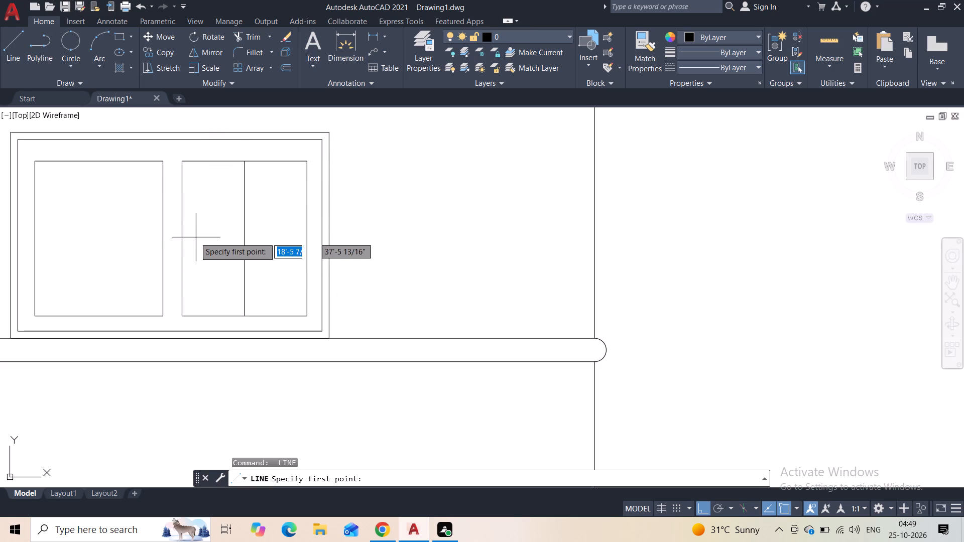
click(184, 240)
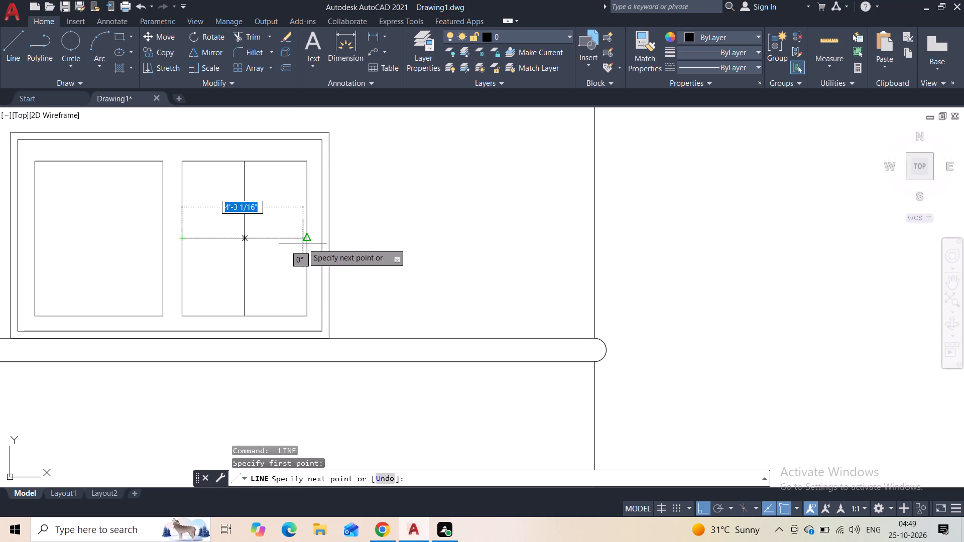
click(302, 242)
key(Escape)
Draw a horizontal centre line across the left panel rectangle between its side midpoints.
key(space)
click(160, 239)
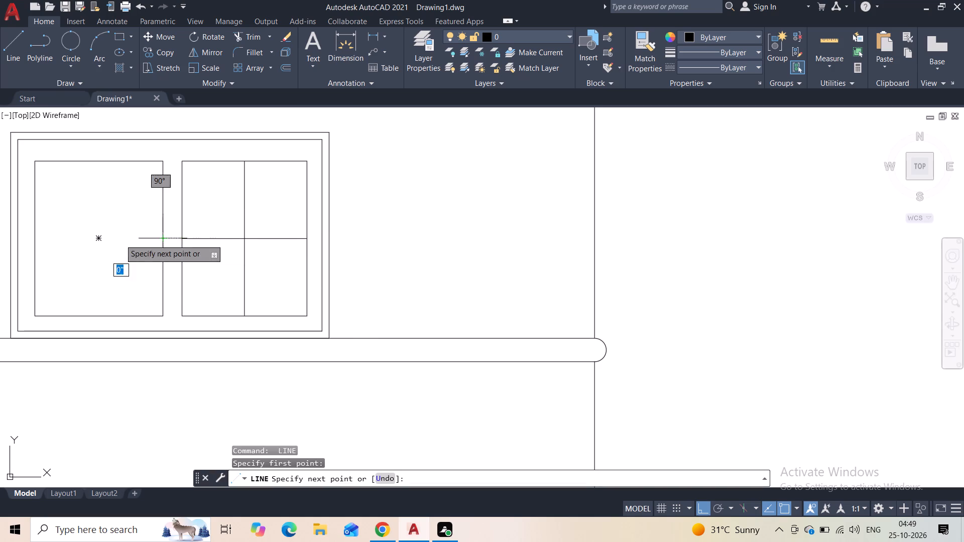
click(37, 241)
key(space)
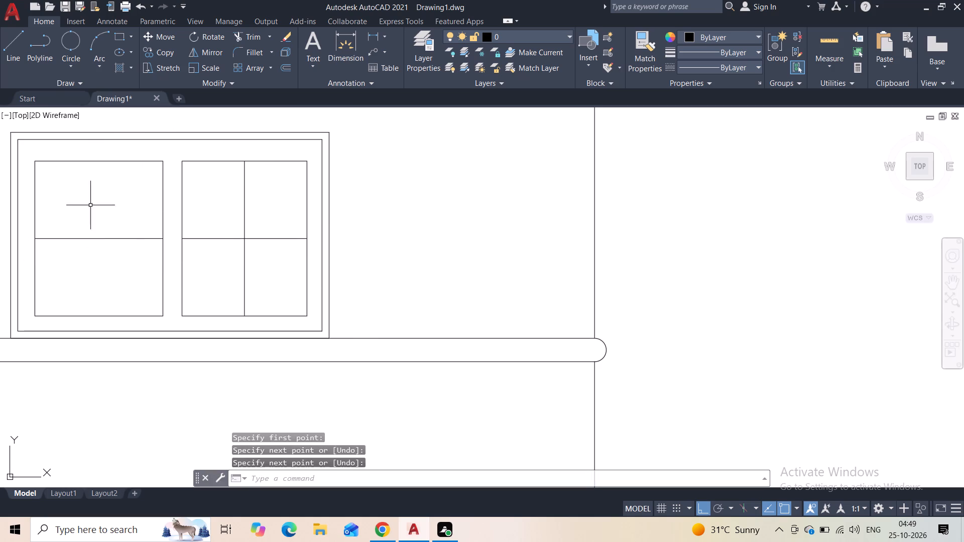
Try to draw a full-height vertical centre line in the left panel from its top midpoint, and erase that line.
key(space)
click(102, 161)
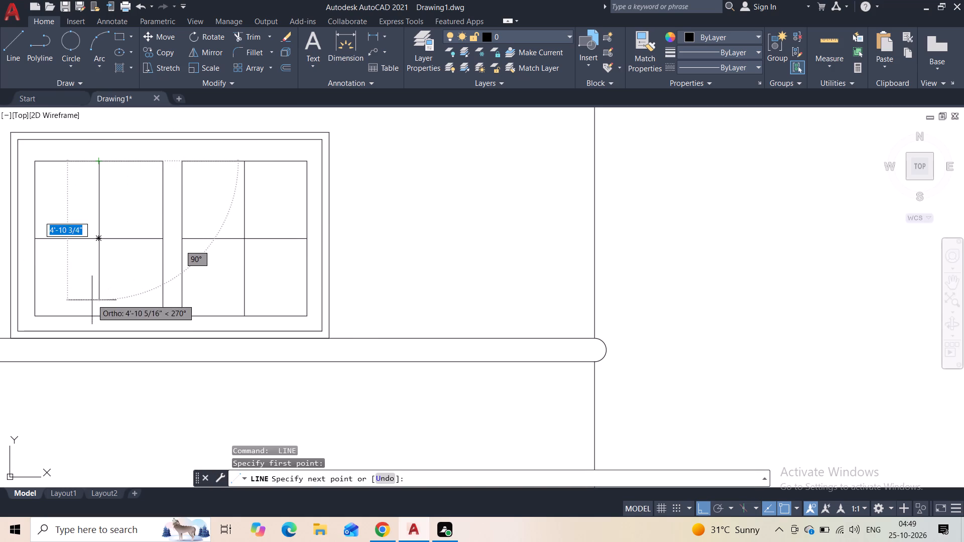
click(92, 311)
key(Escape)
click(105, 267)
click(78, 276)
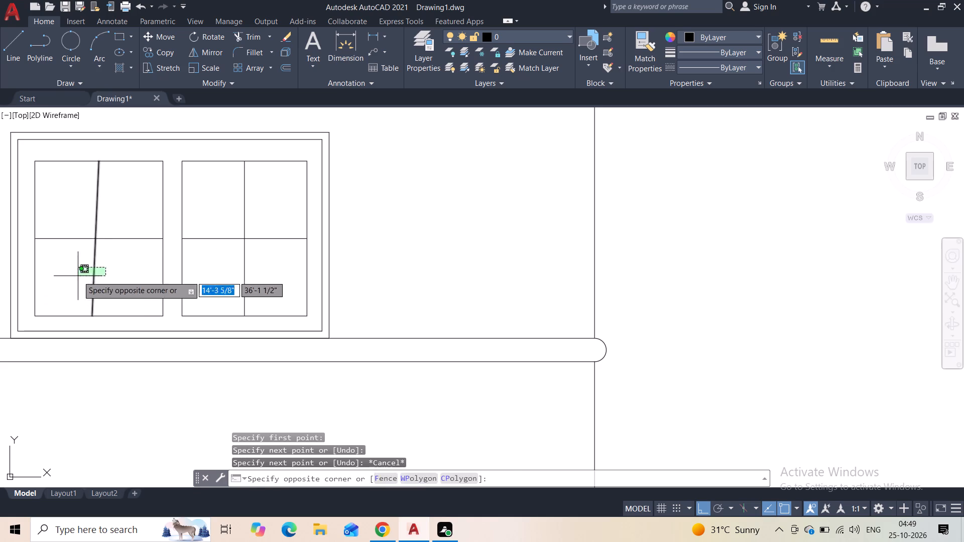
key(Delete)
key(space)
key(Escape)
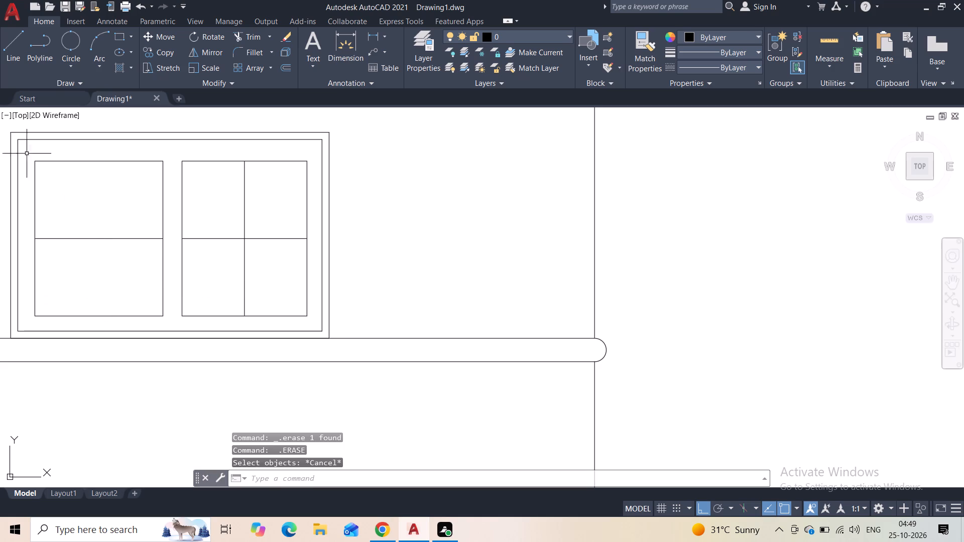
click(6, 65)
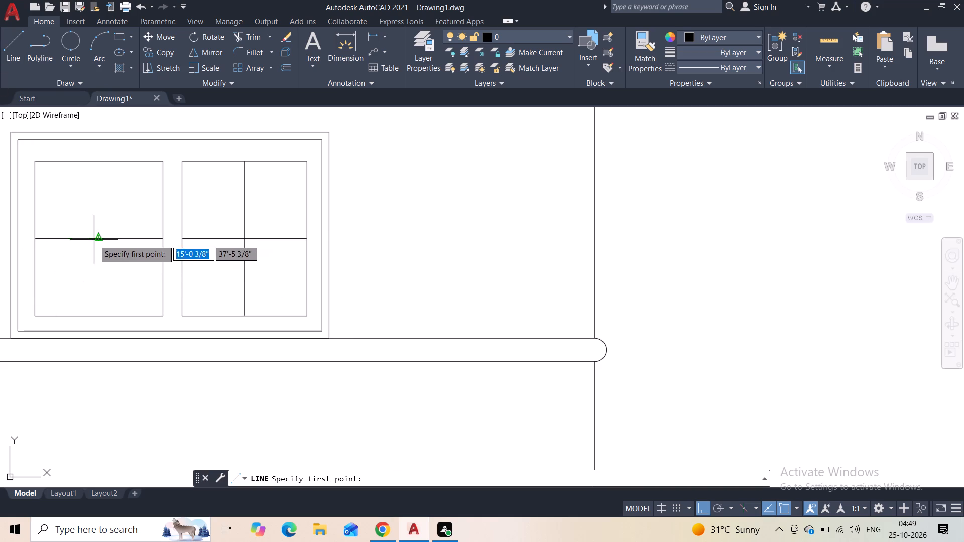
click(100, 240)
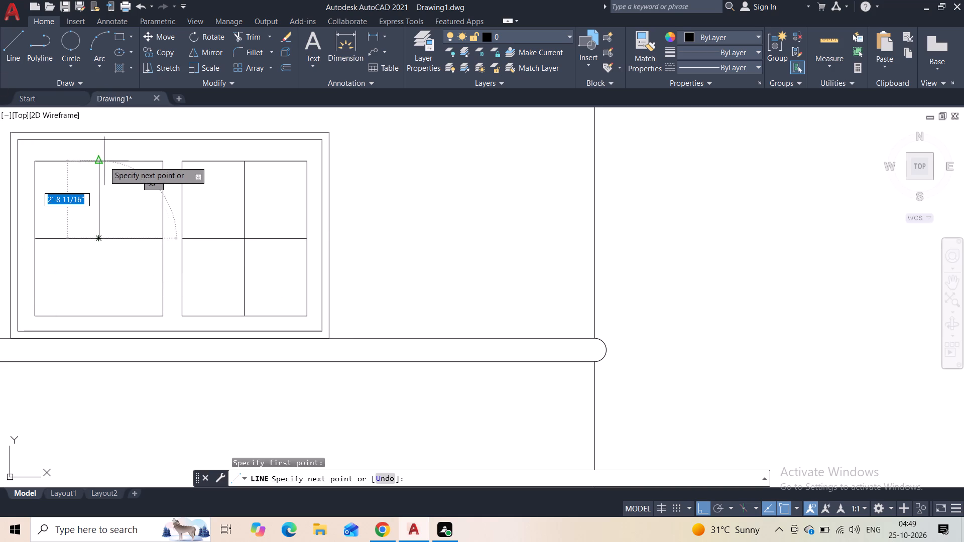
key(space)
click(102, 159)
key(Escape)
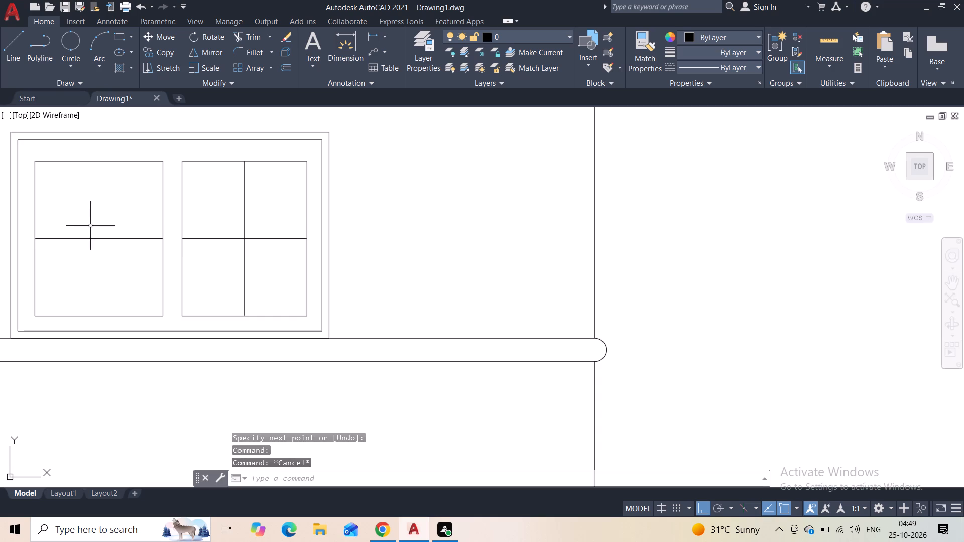
Draw a vertical line from the midpoint of the left panel's horizontal centre line up to its top edge midpoint.
key(space)
click(100, 243)
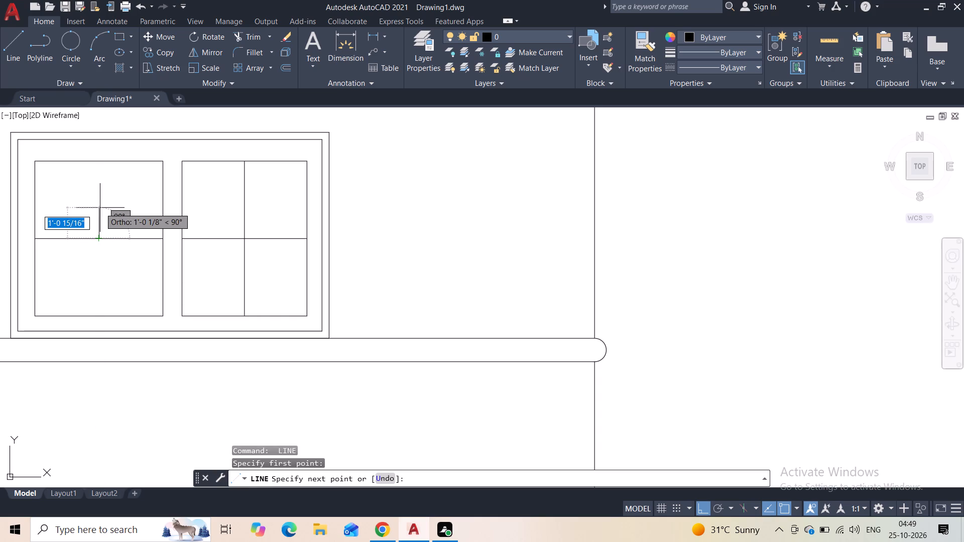
click(98, 163)
key(Escape)
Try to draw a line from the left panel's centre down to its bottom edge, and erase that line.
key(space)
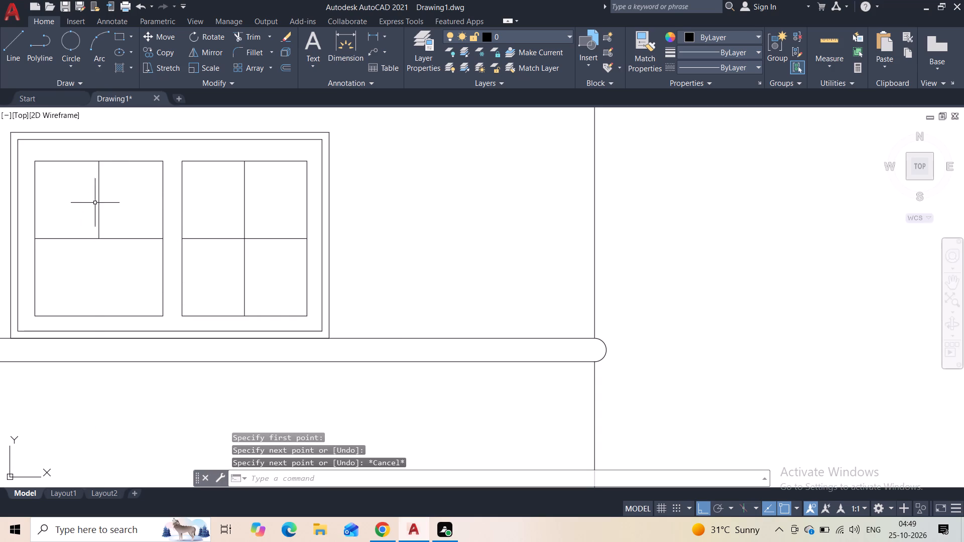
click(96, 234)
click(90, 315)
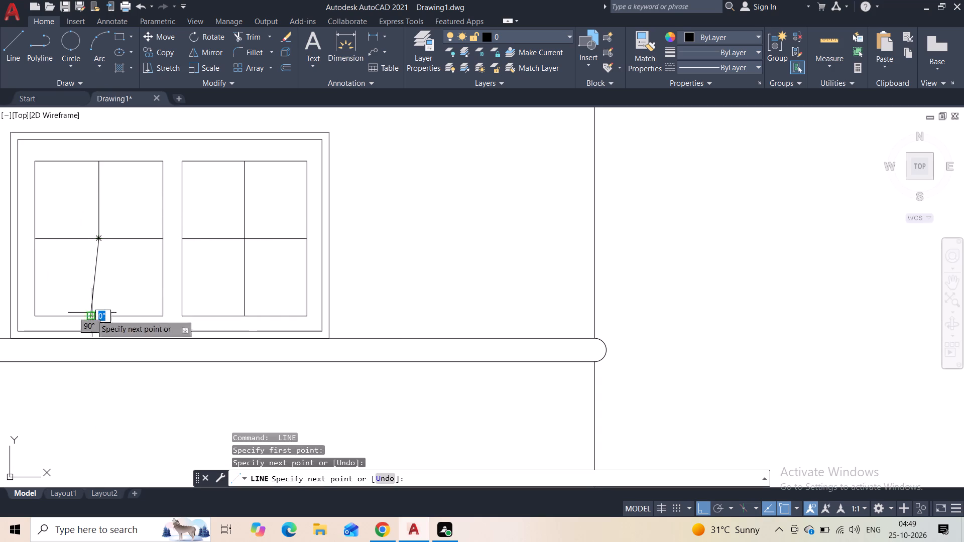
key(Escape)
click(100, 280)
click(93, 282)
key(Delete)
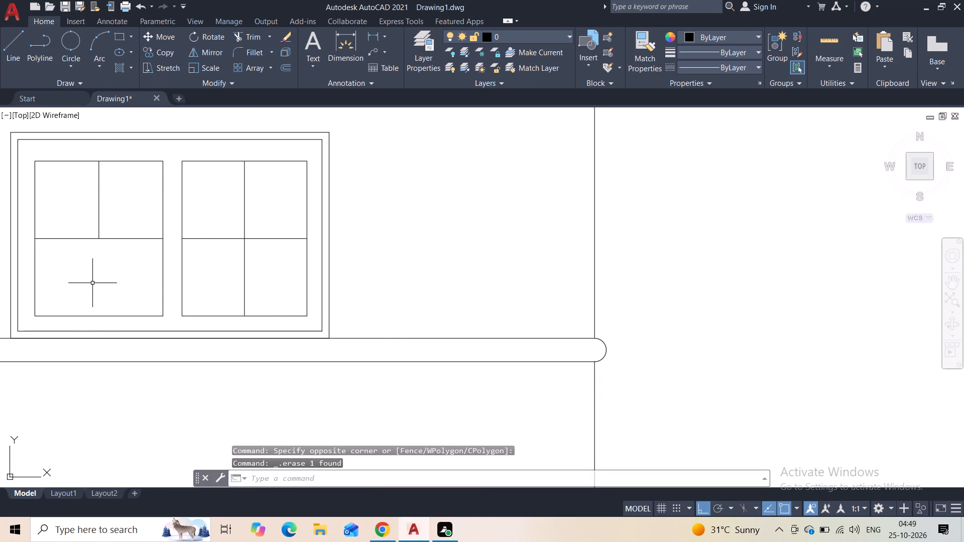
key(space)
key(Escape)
Draw a vertical line from the left panel's centre down to its bottom edge midpoint.
click(17, 55)
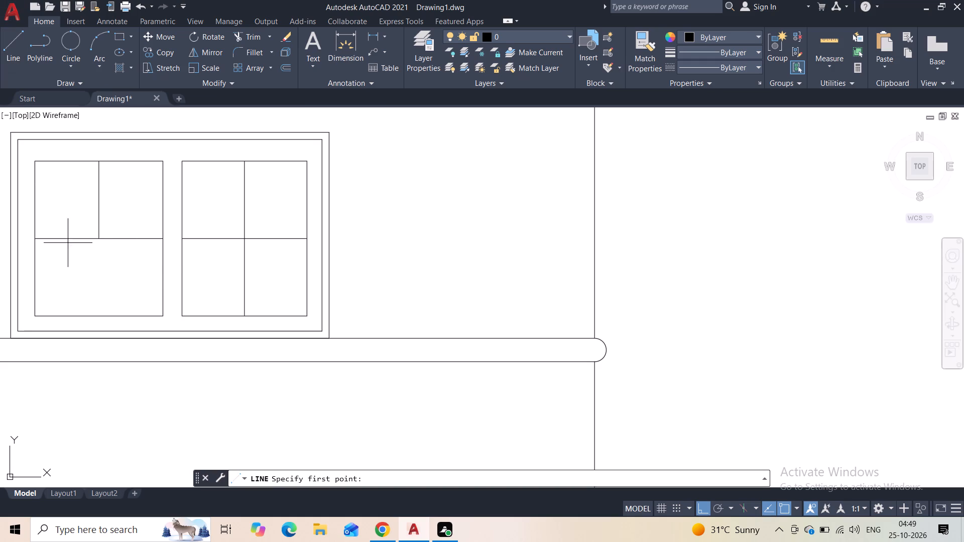
click(98, 241)
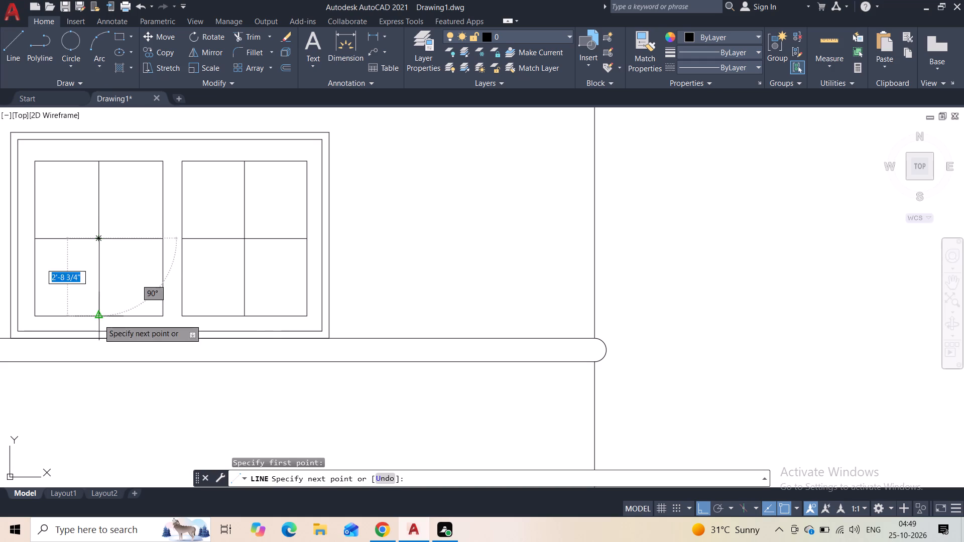
click(98, 319)
key(Escape)
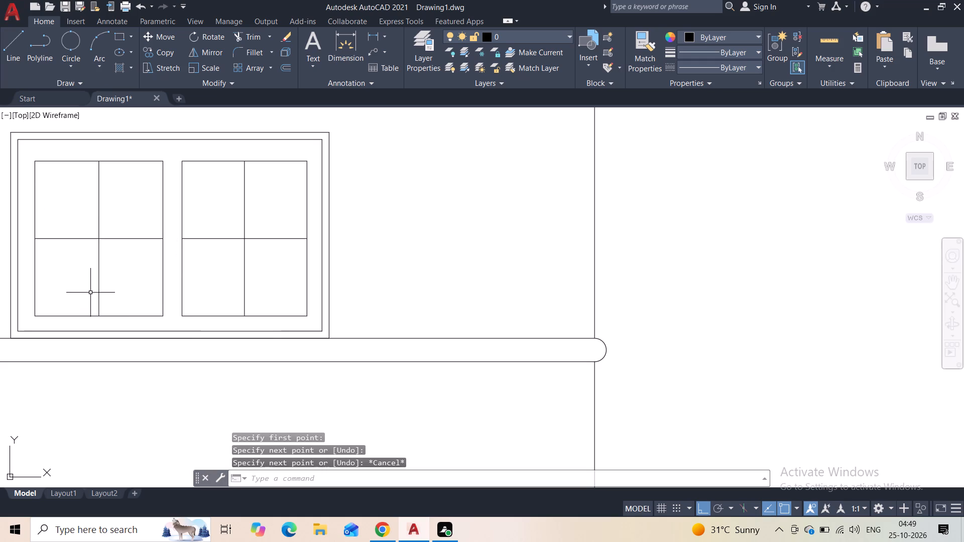
Draw two horizontal lines about 4'-6" long across the left panel, roughly midway through its upper and lower halves.
key(space)
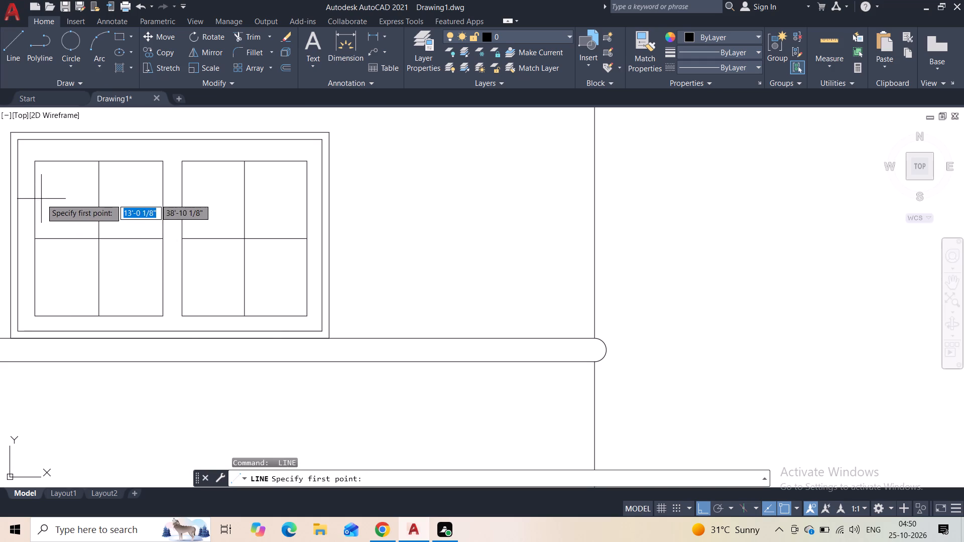
click(36, 201)
click(163, 202)
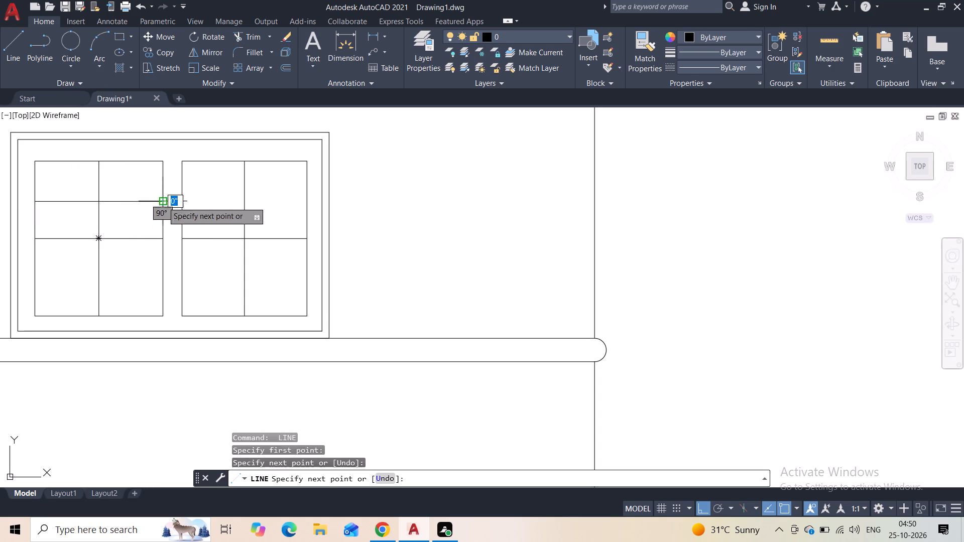
key(Escape)
key(space)
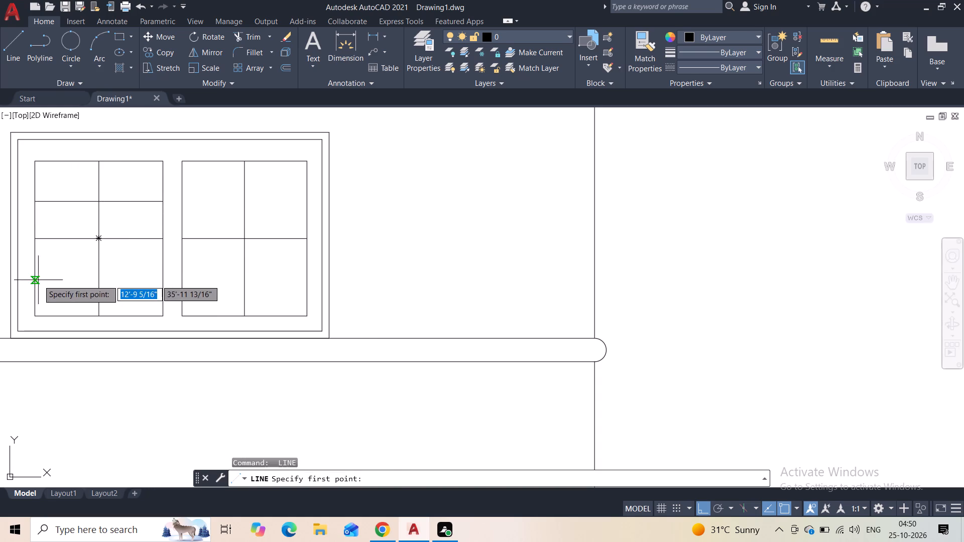
click(37, 281)
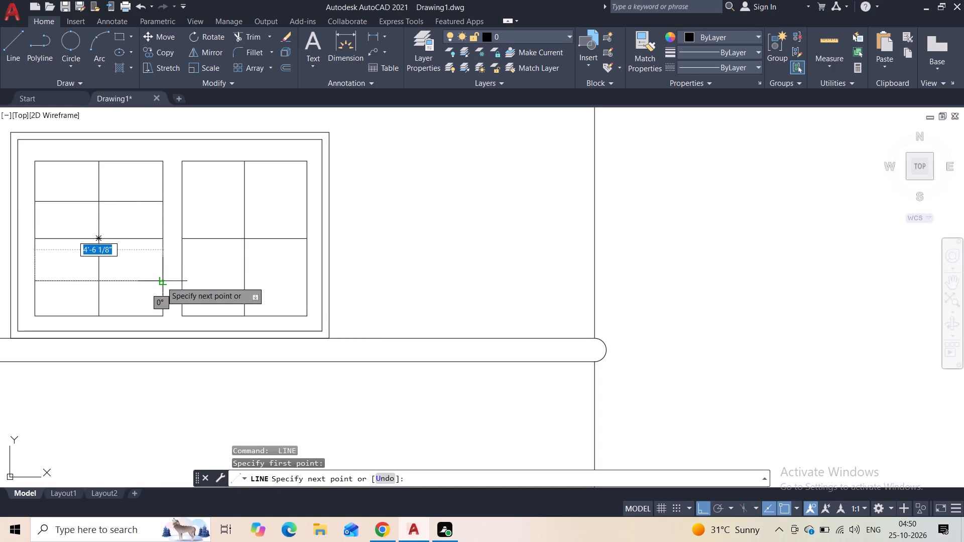
click(161, 282)
key(Escape)
Draw two horizontal lines across the right panel's upper and lower halves, level with the left panel's added lines.
key(space)
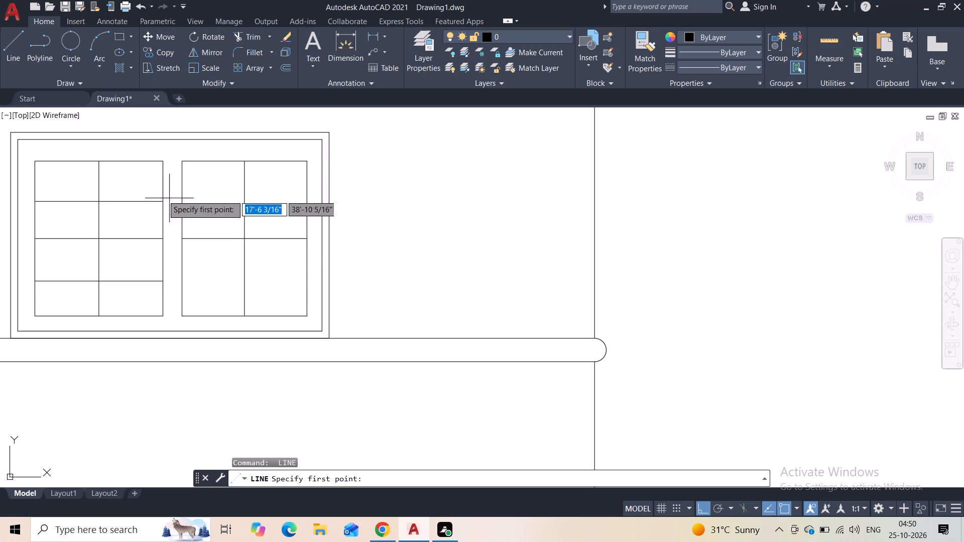
click(183, 199)
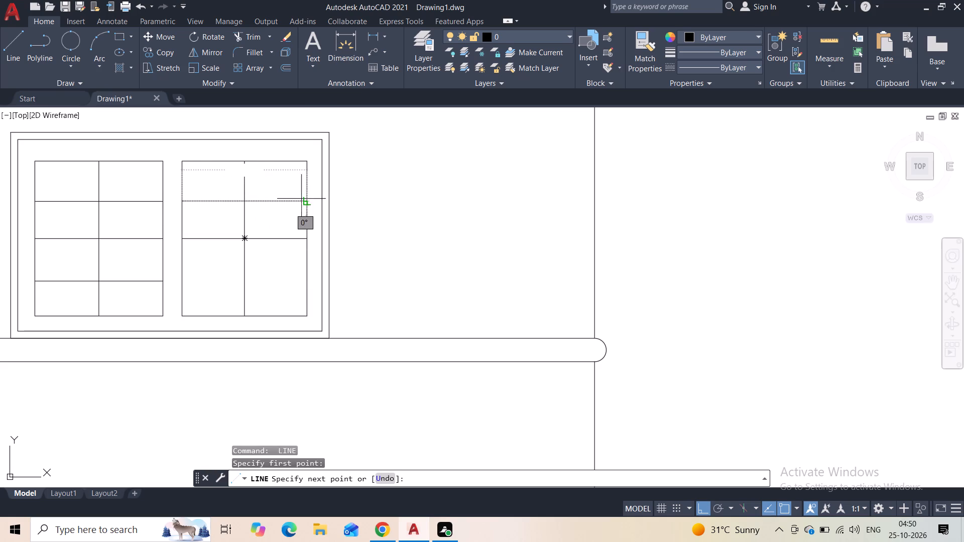
click(302, 200)
key(Escape)
key(space)
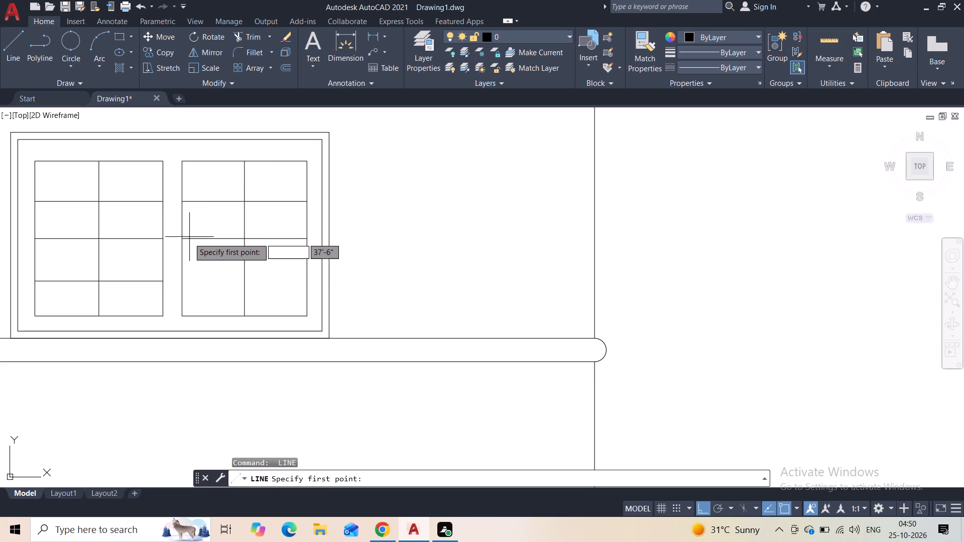
click(186, 282)
click(302, 283)
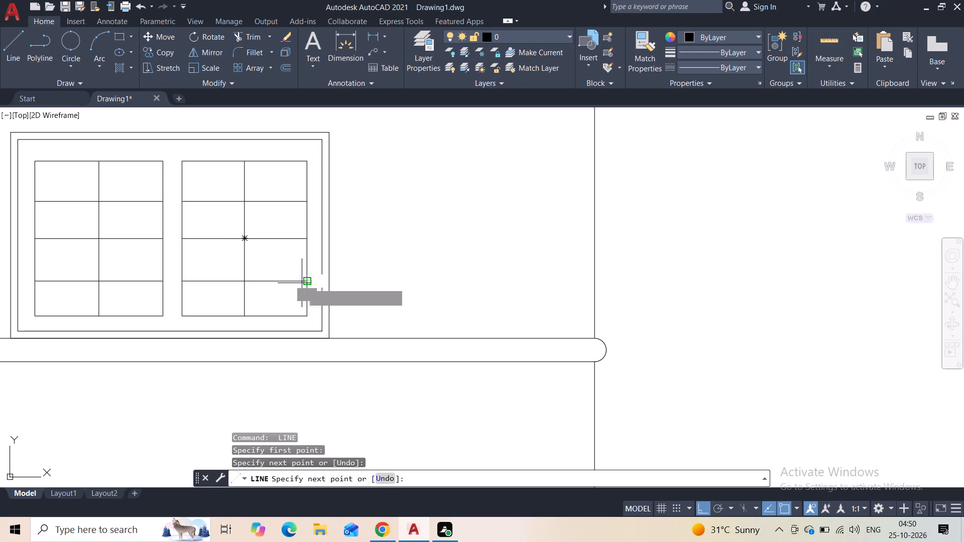
key(Escape)
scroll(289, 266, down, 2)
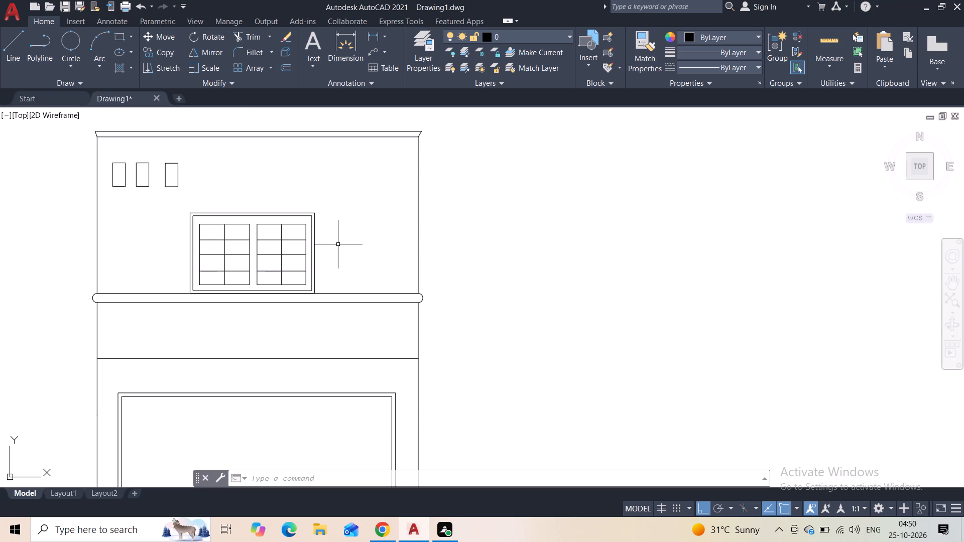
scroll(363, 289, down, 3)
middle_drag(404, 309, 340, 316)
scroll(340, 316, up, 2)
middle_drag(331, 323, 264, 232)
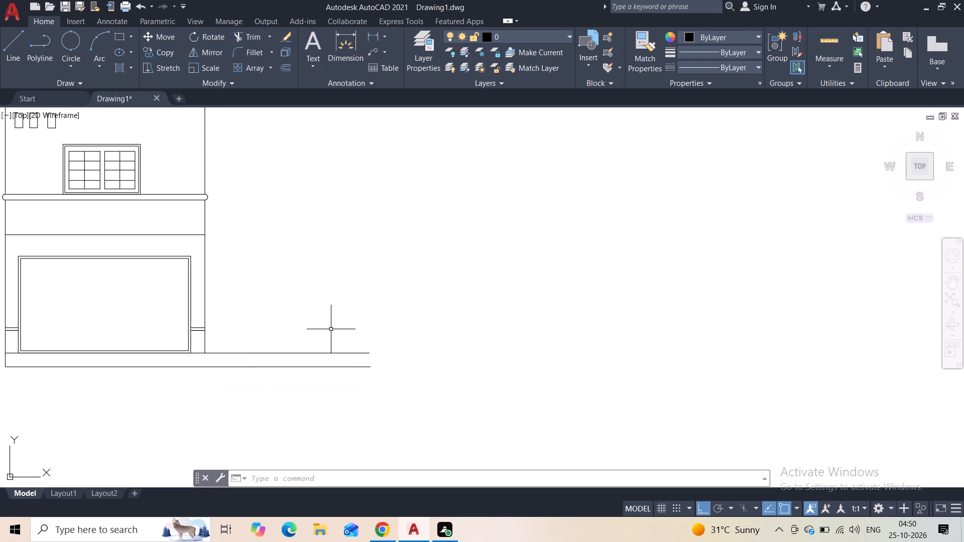
Extend both horizontal base strip lines well beyond the existing building, continuing from their right-hand endpoints with two new lines.
key(space)
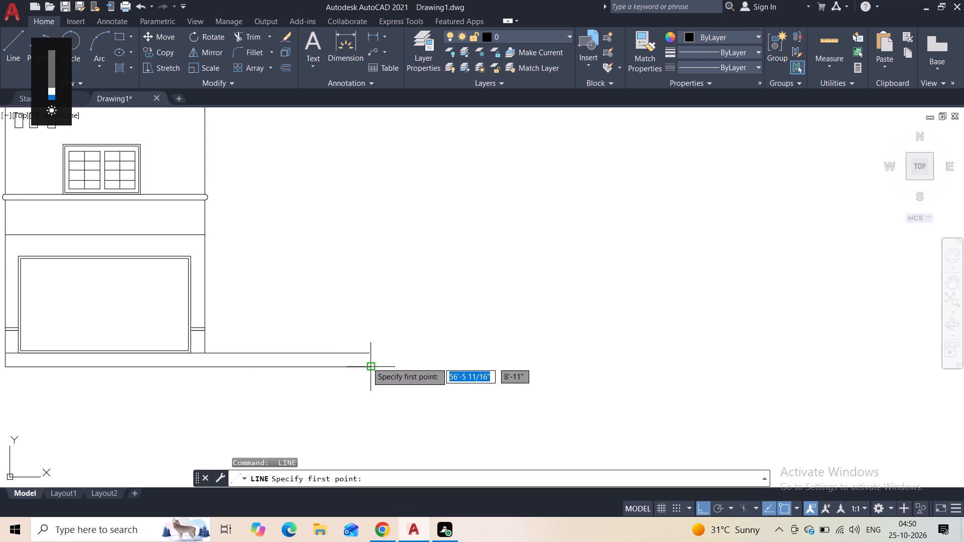
click(369, 351)
click(633, 352)
key(Escape)
key(space)
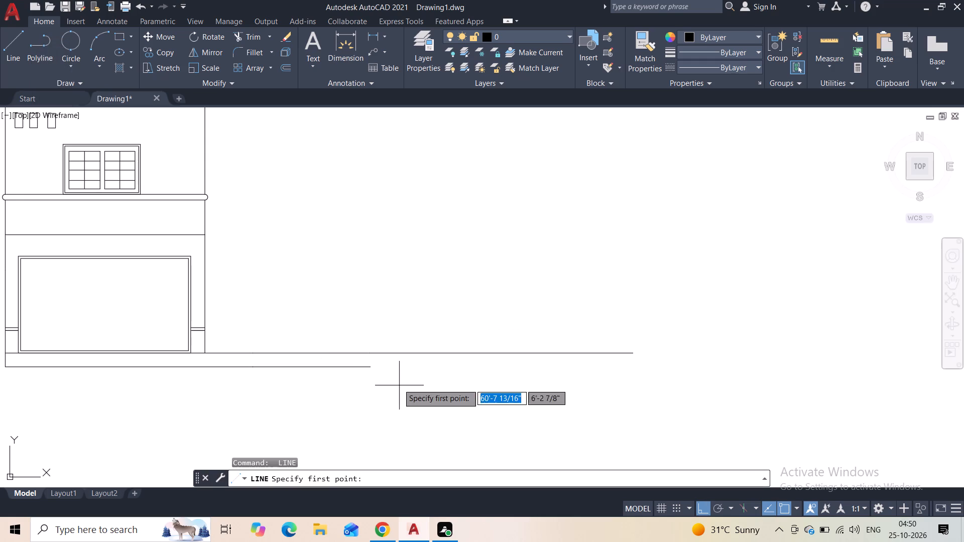
click(372, 364)
click(678, 369)
key(Escape)
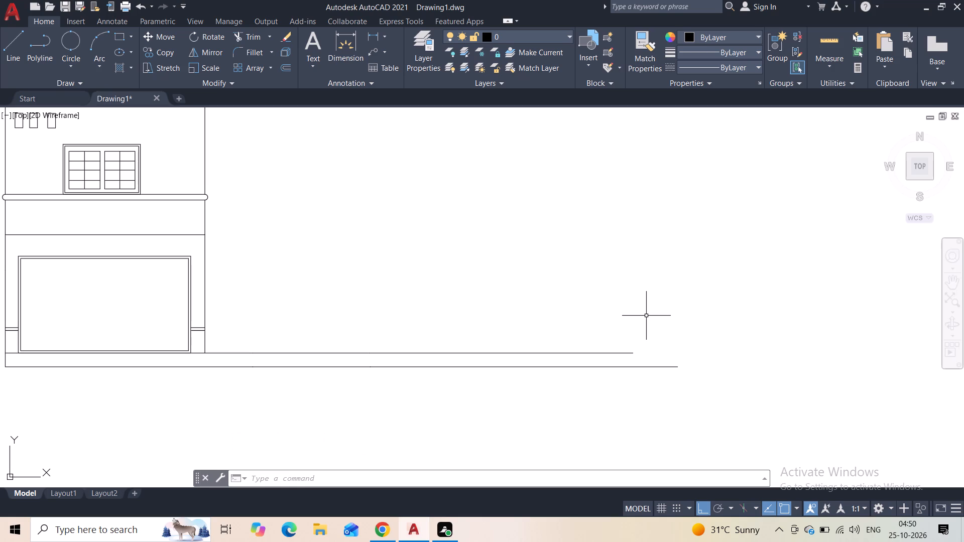
Draw a tall rectangle about 22' wide on the extended upper base line, spaced to the right of the existing building.
middle_drag(588, 242, 573, 271)
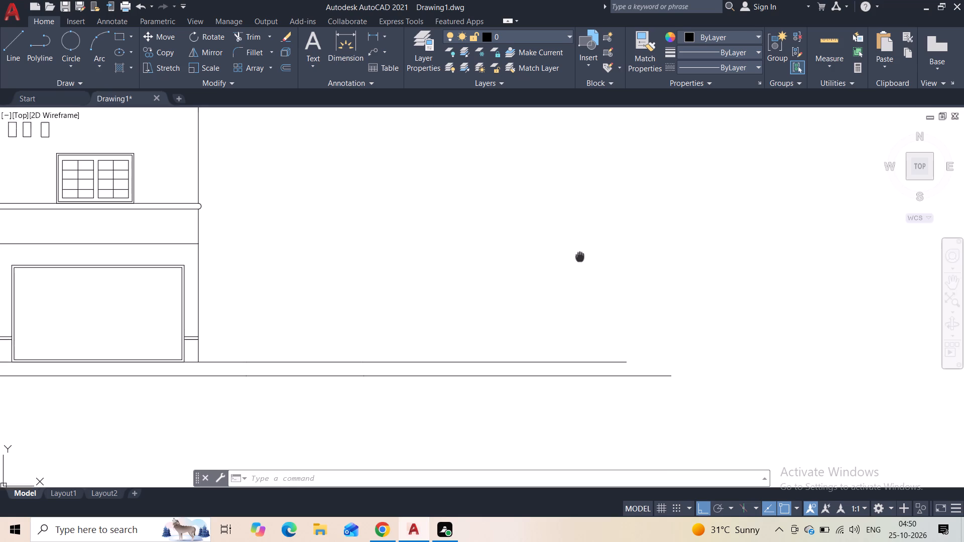
middle_drag(573, 271, 543, 312)
scroll(514, 310, down, 1)
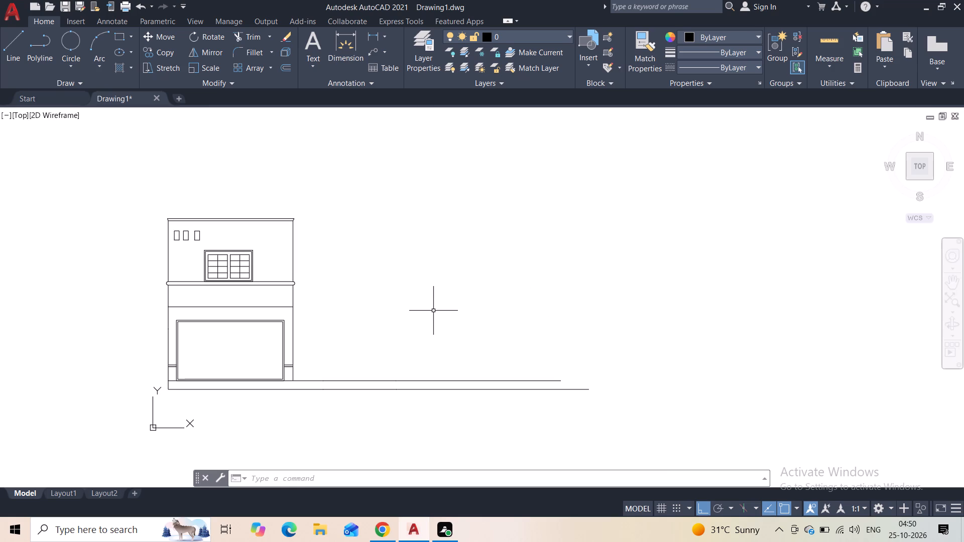
click(115, 38)
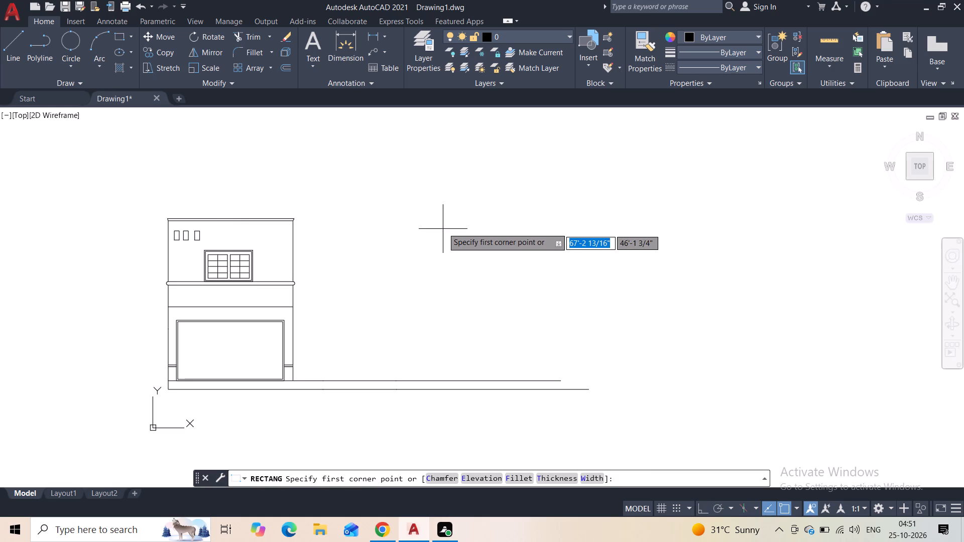
click(443, 223)
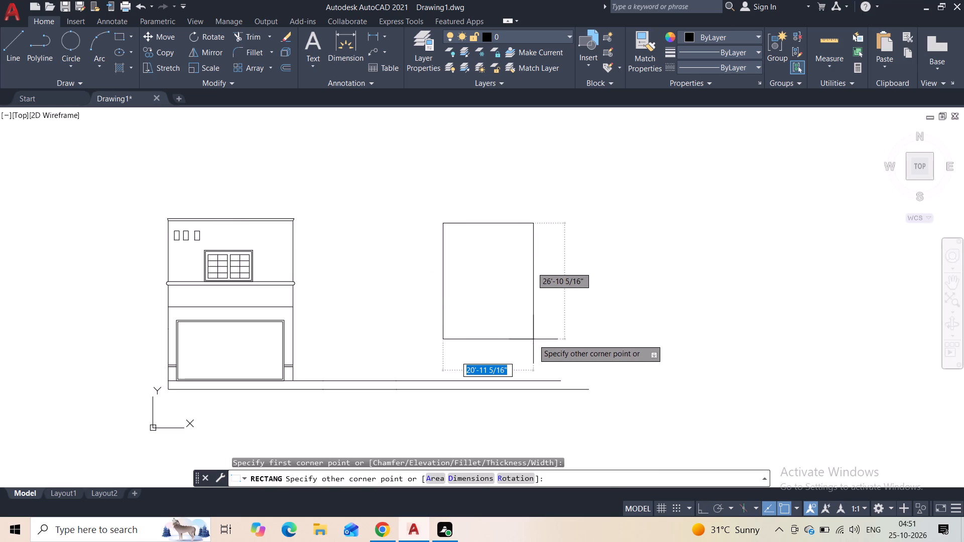
click(537, 379)
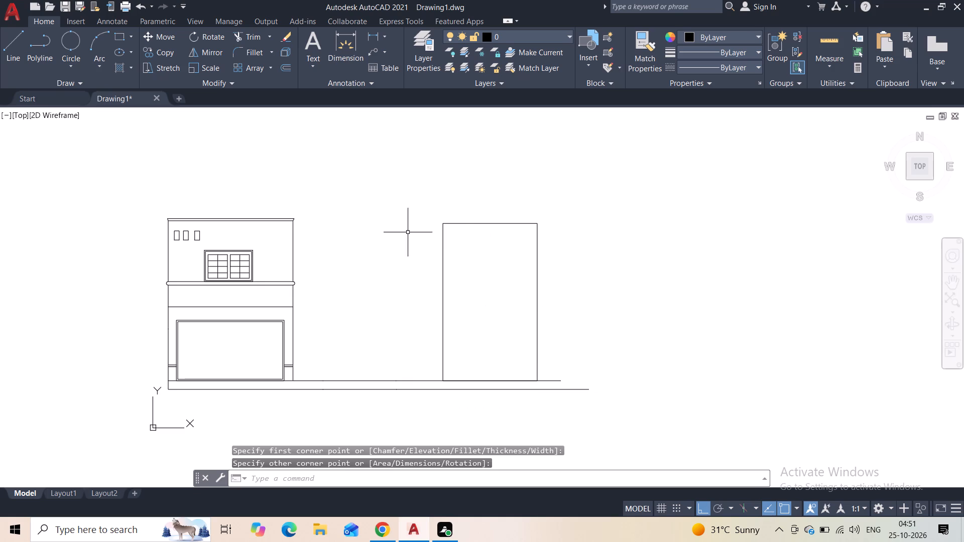
Draw a horizontal guide line from the existing building's upper right wall corner, just below its cap, across to the tall rectangle.
scroll(306, 232, up, 1)
click(20, 55)
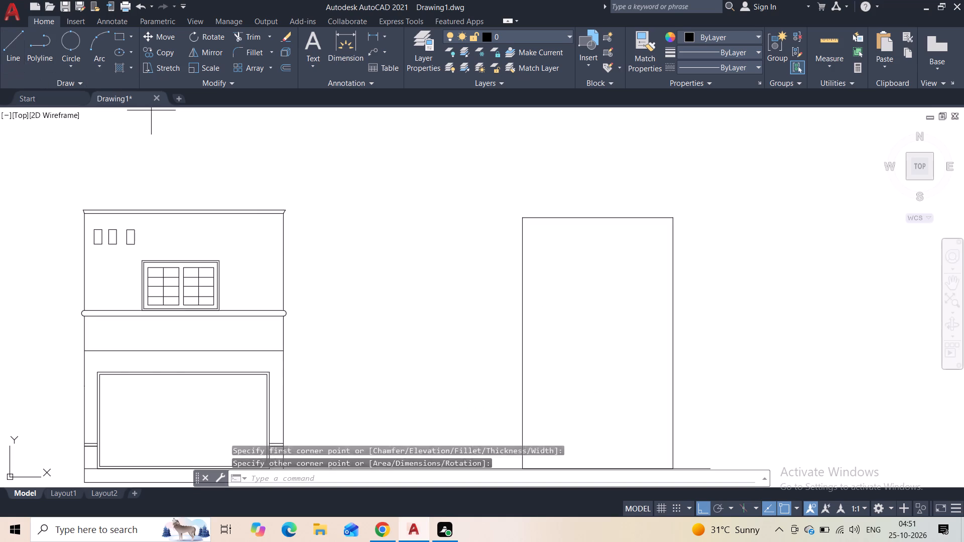
scroll(235, 176, up, 1)
scroll(265, 212, up, 1)
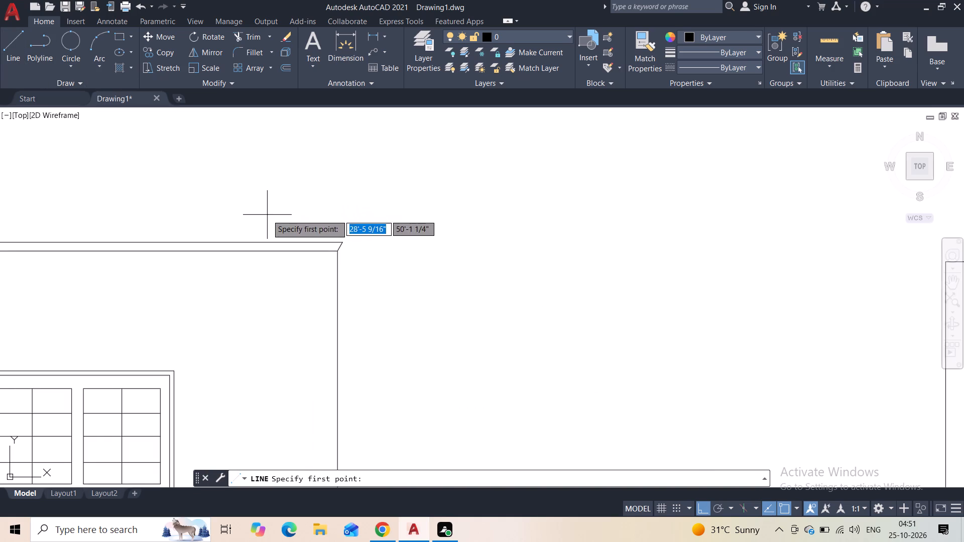
click(338, 251)
middle_drag(505, 270, 189, 270)
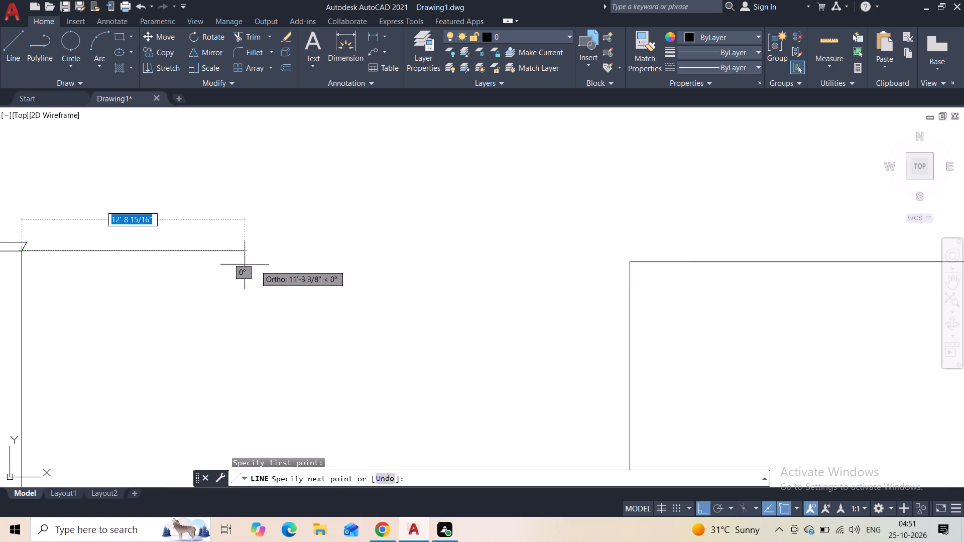
click(646, 249)
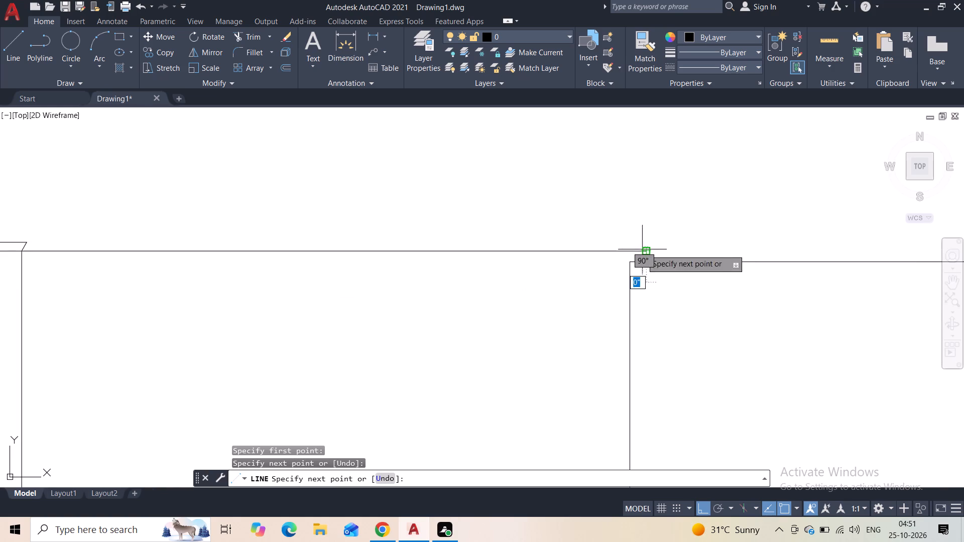
key(space)
Stretch the tall rectangle's top edge upward to the level of the guide line.
click(632, 267)
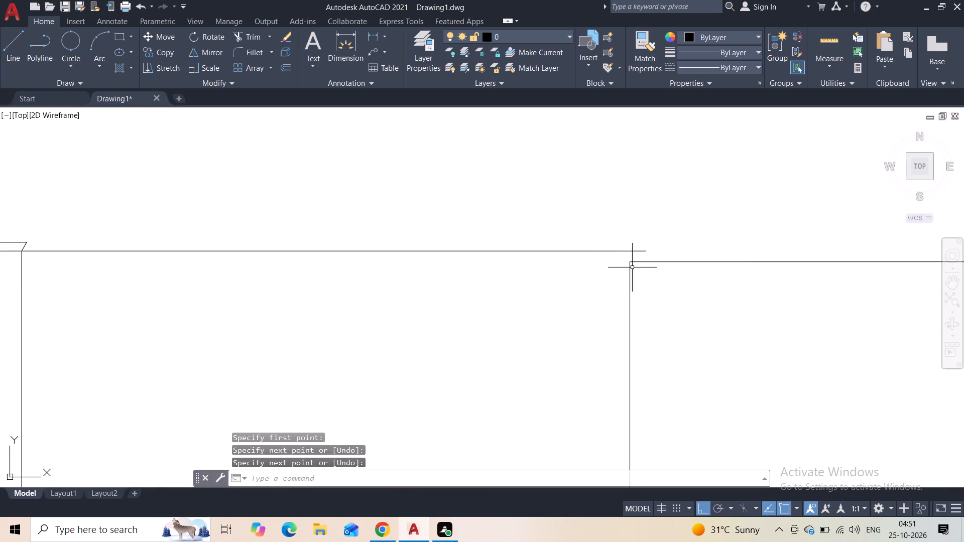
click(632, 264)
click(631, 262)
middle_drag(678, 295, 555, 295)
click(701, 261)
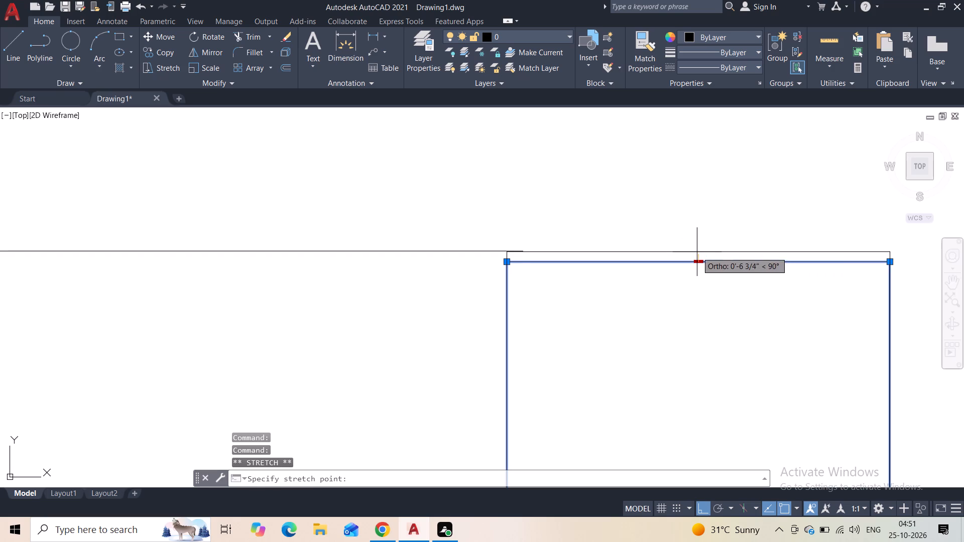
click(697, 252)
key(Escape)
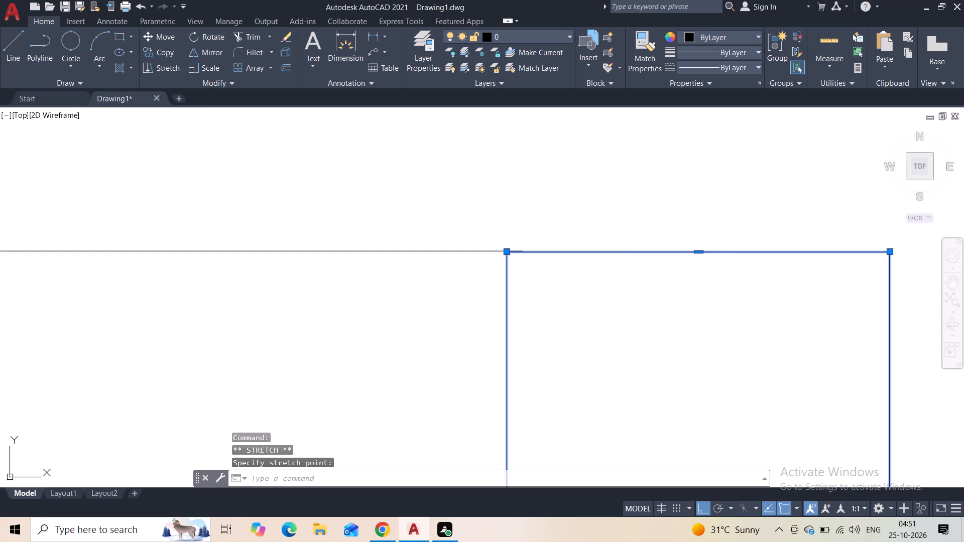
Erase the horizontal guide line between the existing building and the tall rectangle.
scroll(479, 252, up, 2)
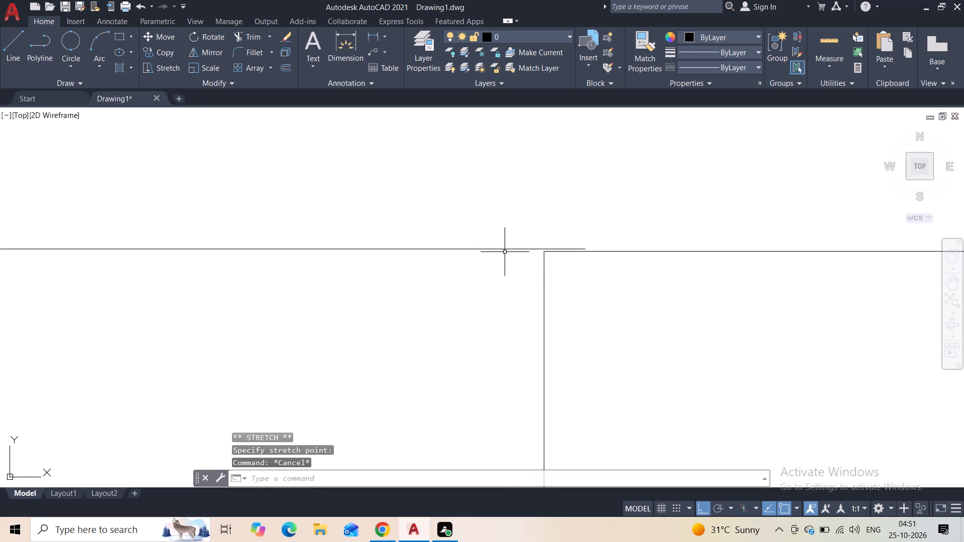
click(506, 251)
click(510, 246)
drag(508, 248, 499, 256)
click(470, 275)
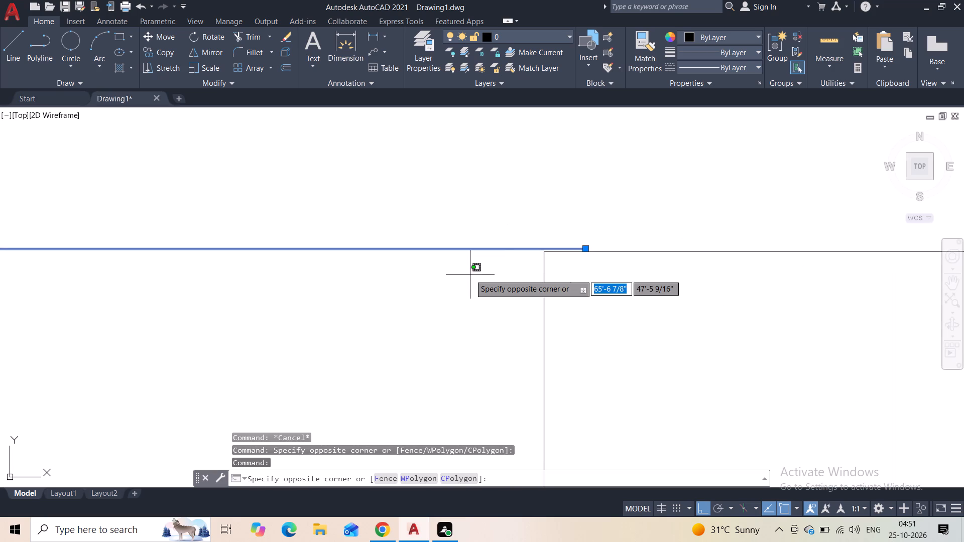
key(Delete)
key(Escape)
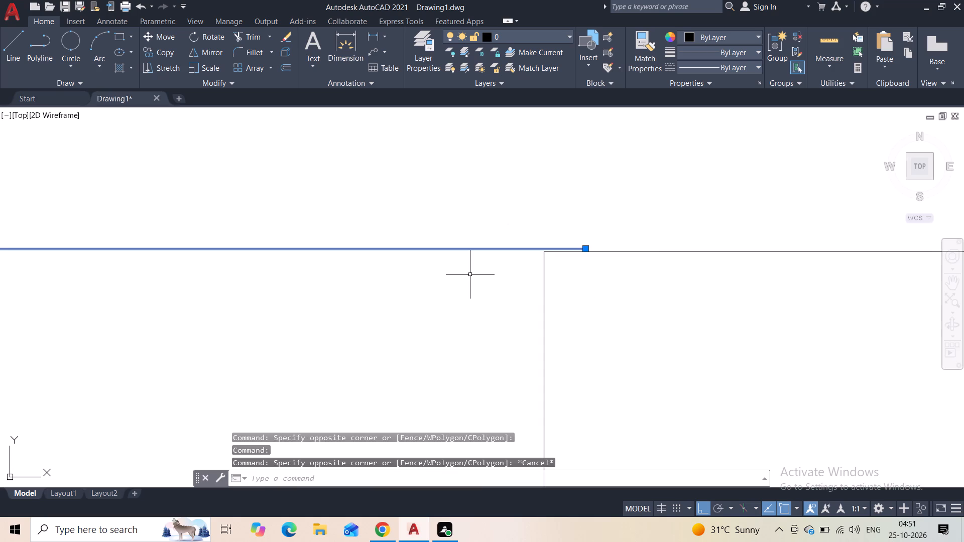
key(Escape)
click(482, 240)
click(459, 303)
key(Delete)
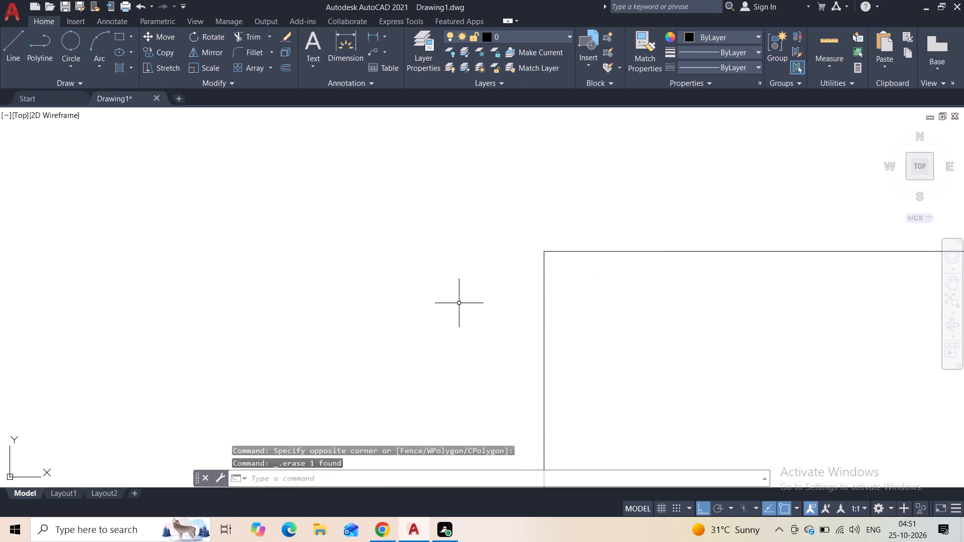
Draw a flared cap on the tall rectangle with slanted ends, about 10" high and about 23'-1" wide along its top.
scroll(454, 319, down, 6)
middle_drag(449, 356, 443, 305)
scroll(443, 305, up, 1)
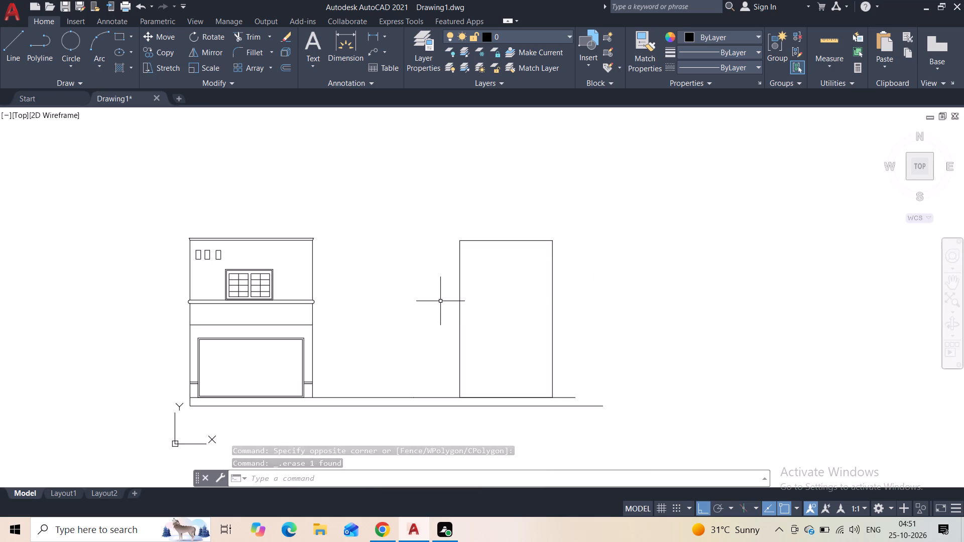
scroll(461, 272, up, 1)
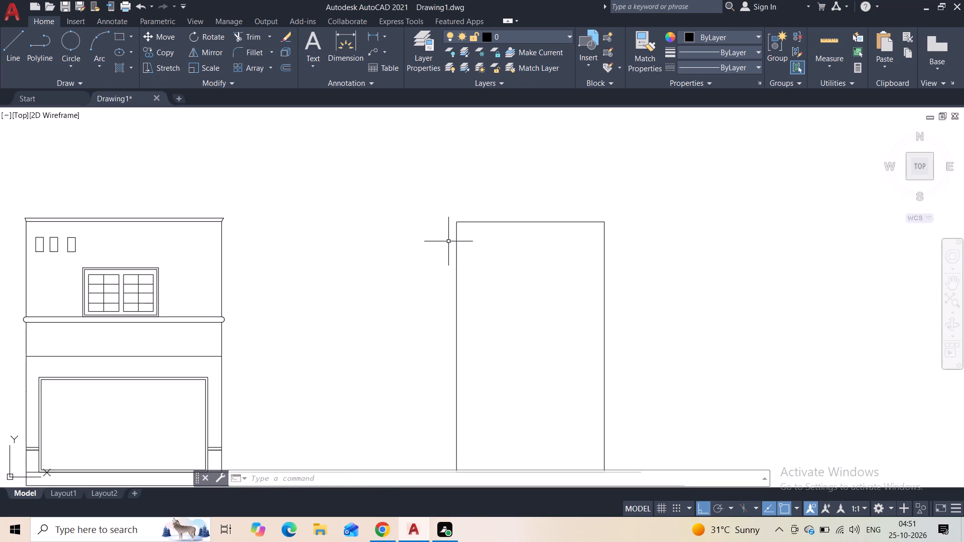
click(10, 58)
scroll(469, 238, up, 1)
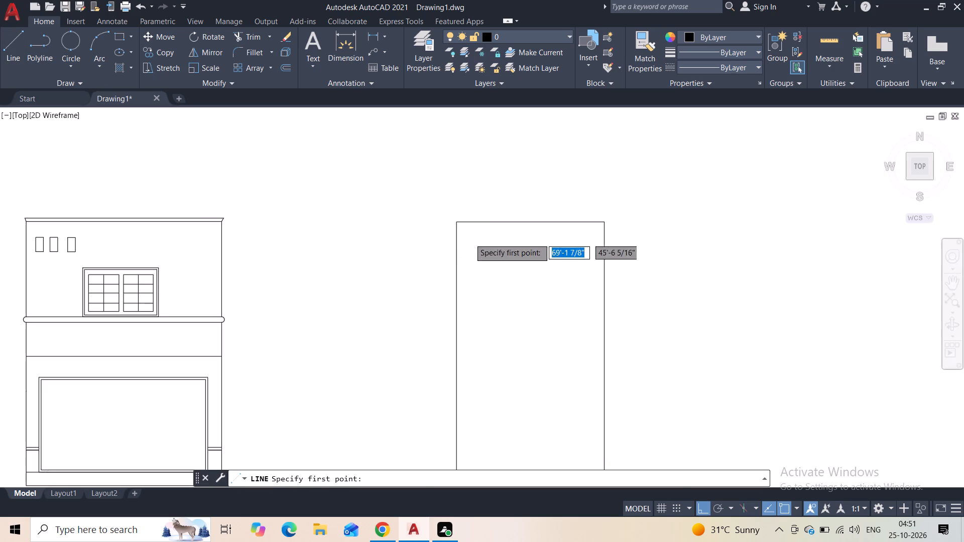
scroll(469, 238, up, 1)
click(430, 197)
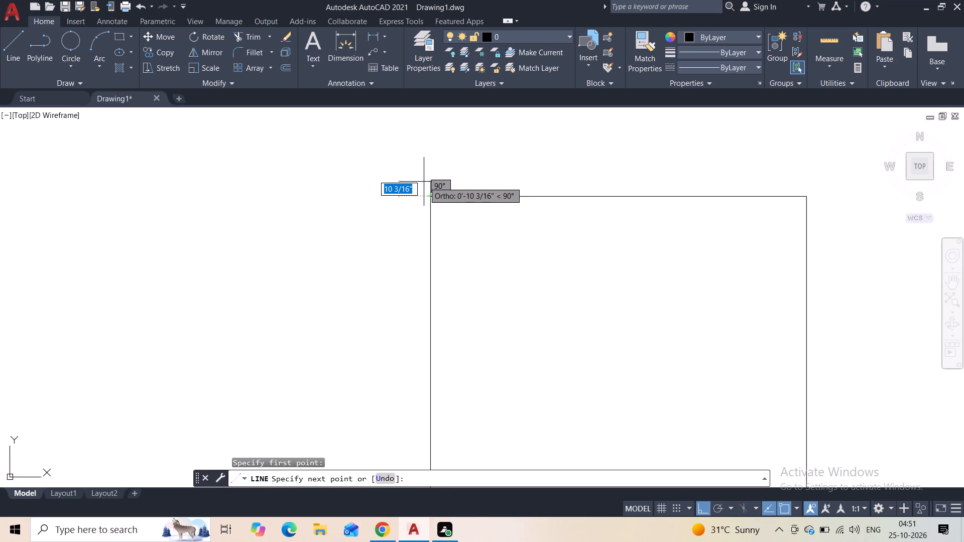
key(F8)
click(424, 182)
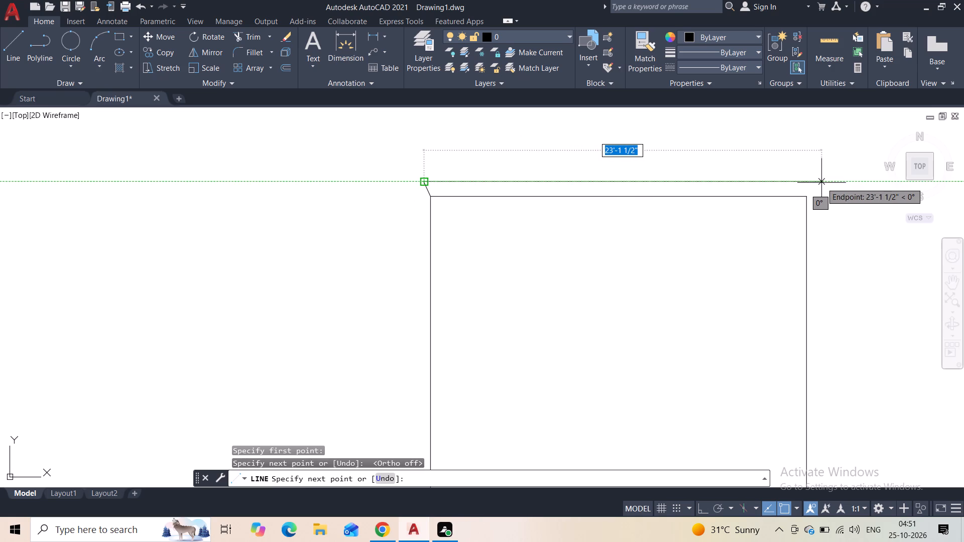
click(821, 183)
click(809, 194)
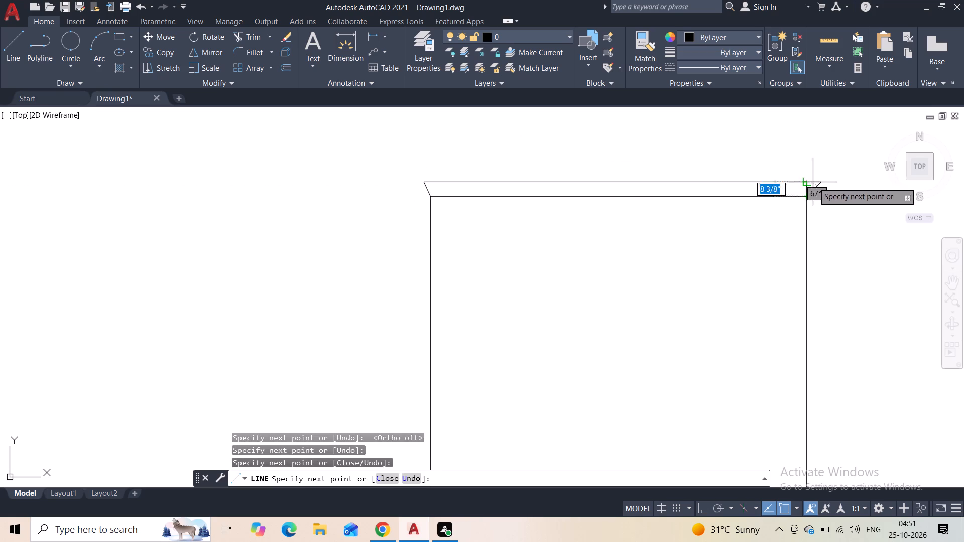
key(Escape)
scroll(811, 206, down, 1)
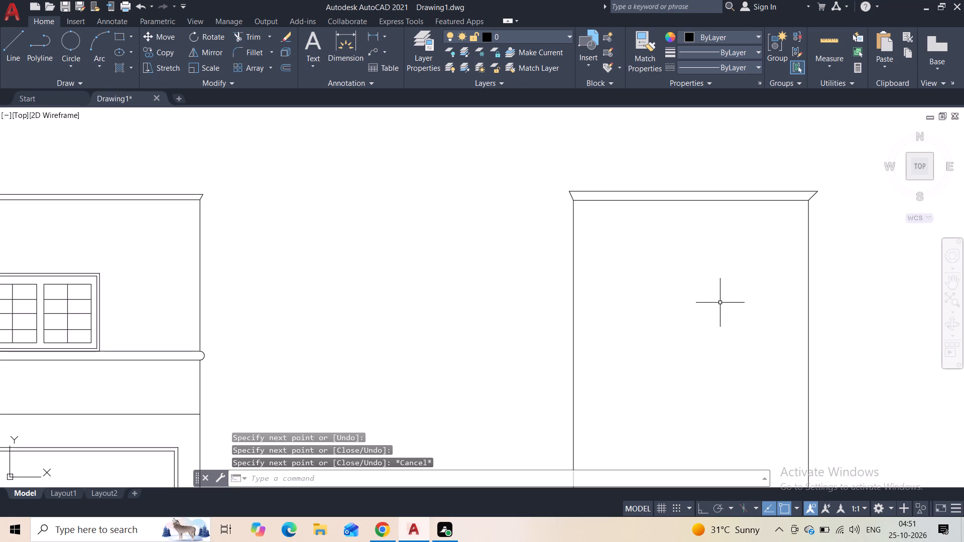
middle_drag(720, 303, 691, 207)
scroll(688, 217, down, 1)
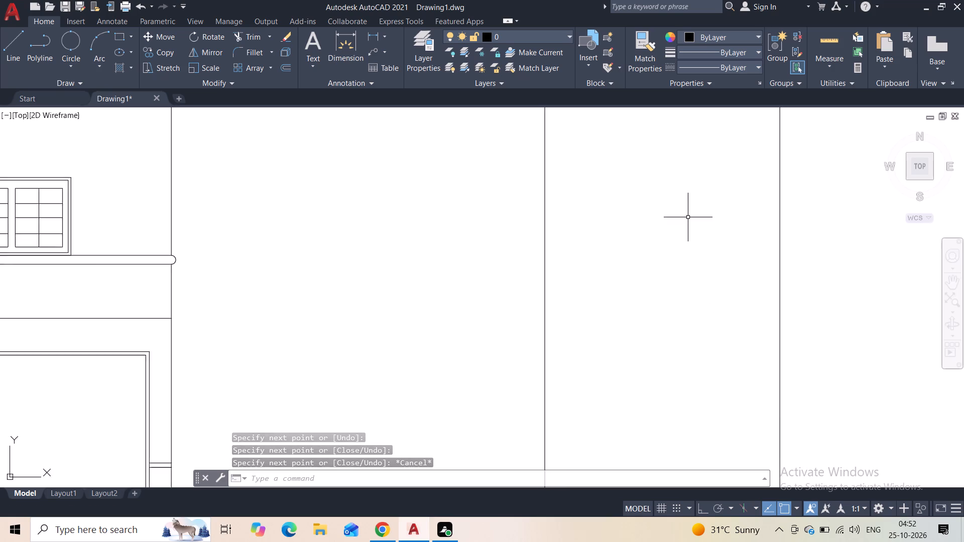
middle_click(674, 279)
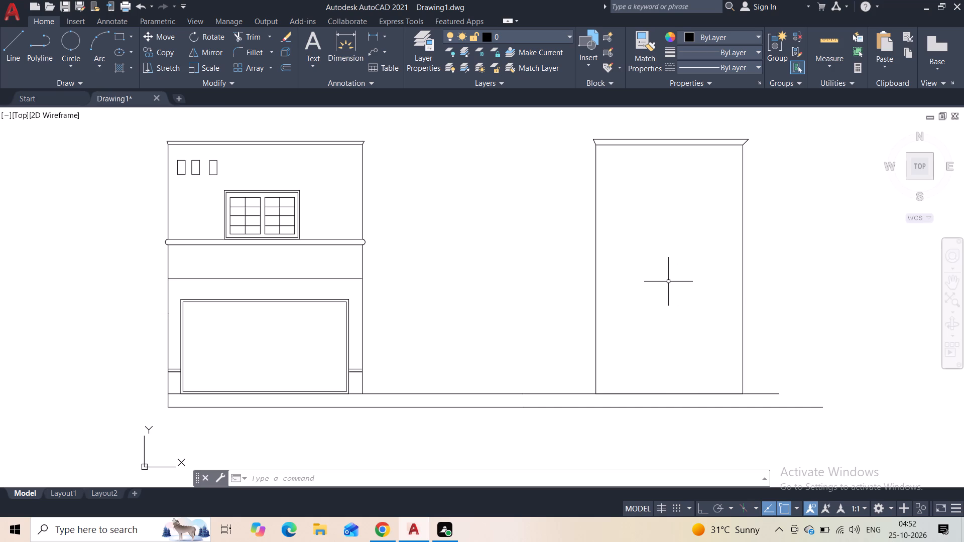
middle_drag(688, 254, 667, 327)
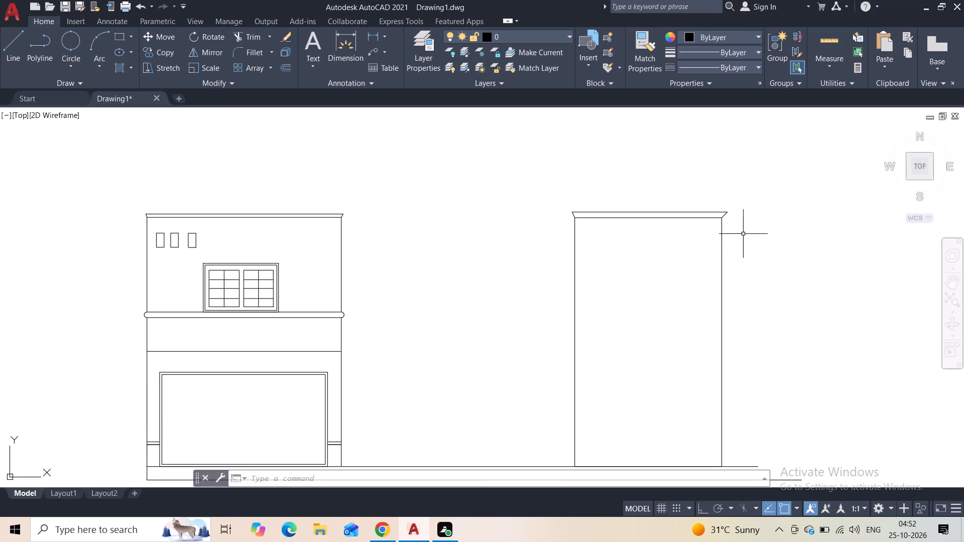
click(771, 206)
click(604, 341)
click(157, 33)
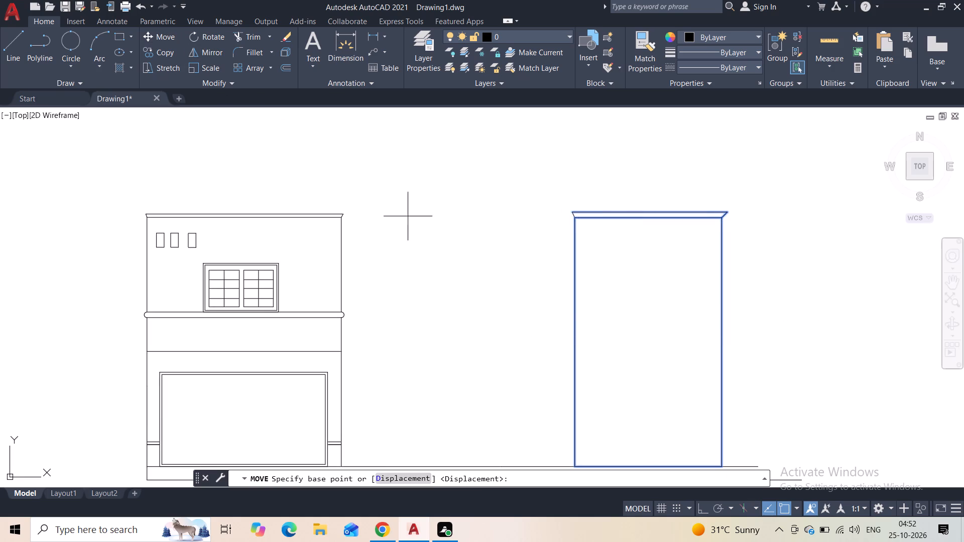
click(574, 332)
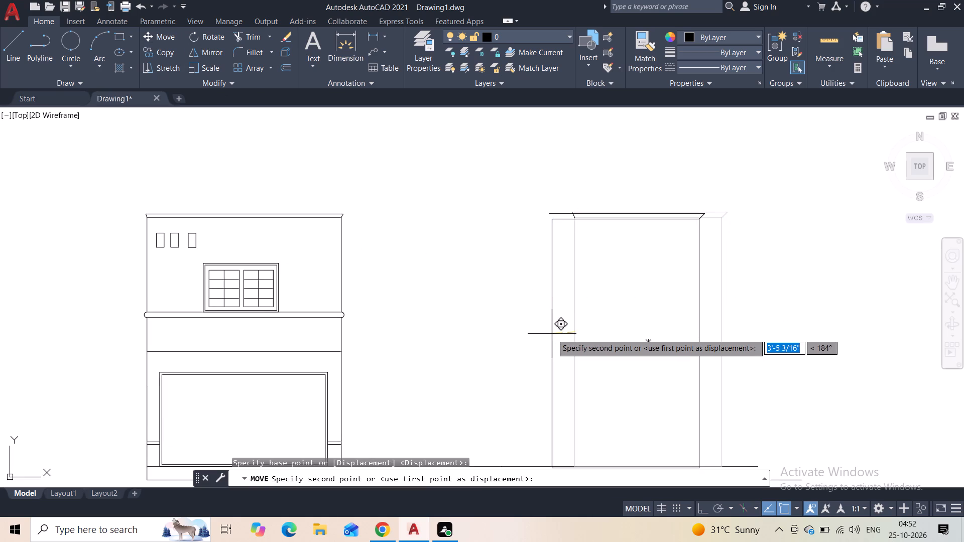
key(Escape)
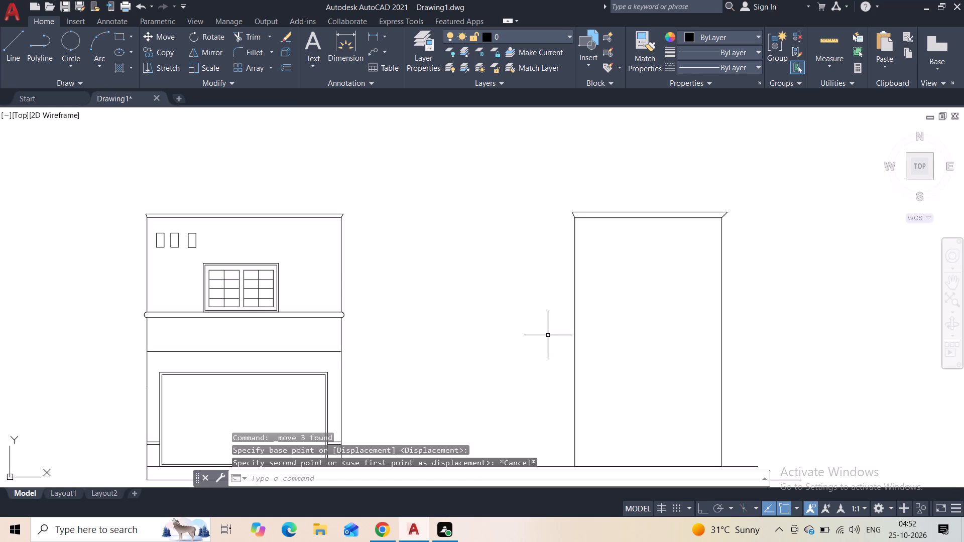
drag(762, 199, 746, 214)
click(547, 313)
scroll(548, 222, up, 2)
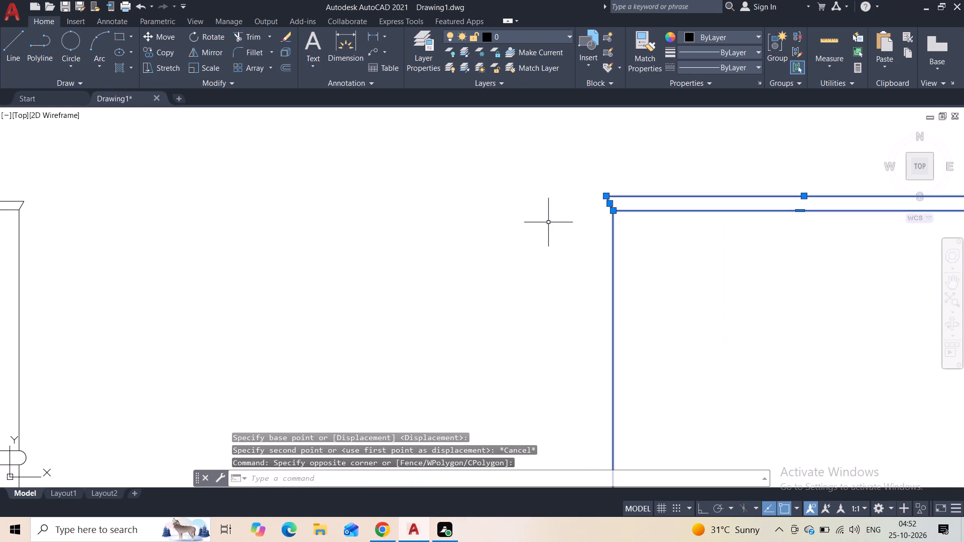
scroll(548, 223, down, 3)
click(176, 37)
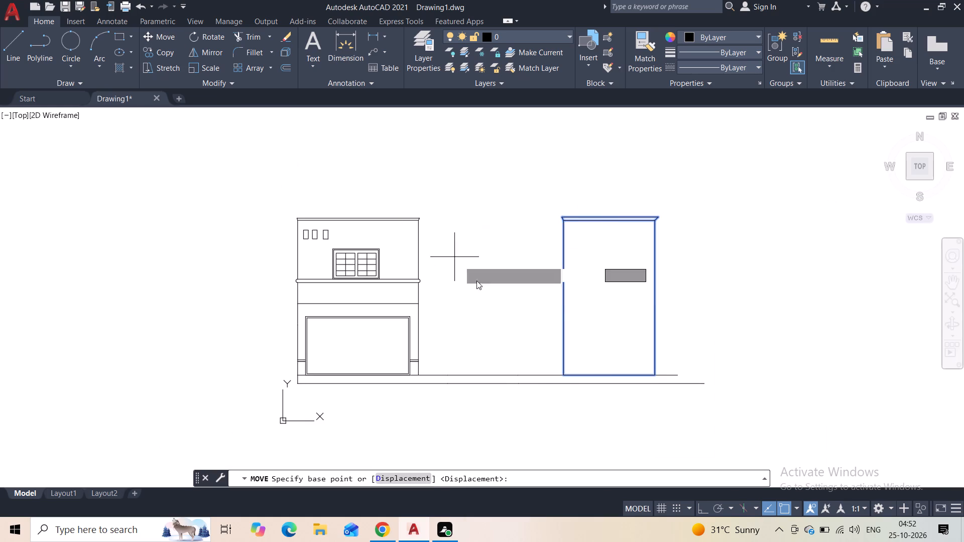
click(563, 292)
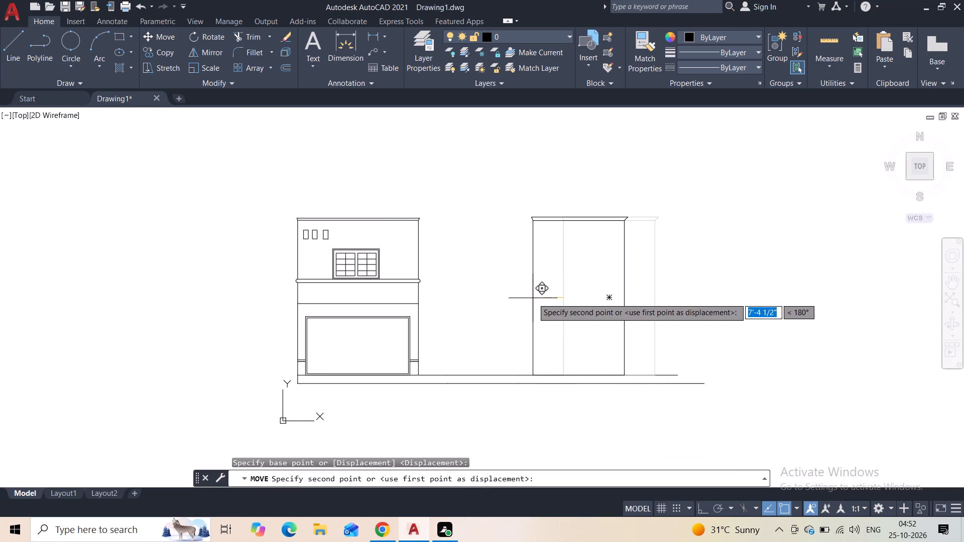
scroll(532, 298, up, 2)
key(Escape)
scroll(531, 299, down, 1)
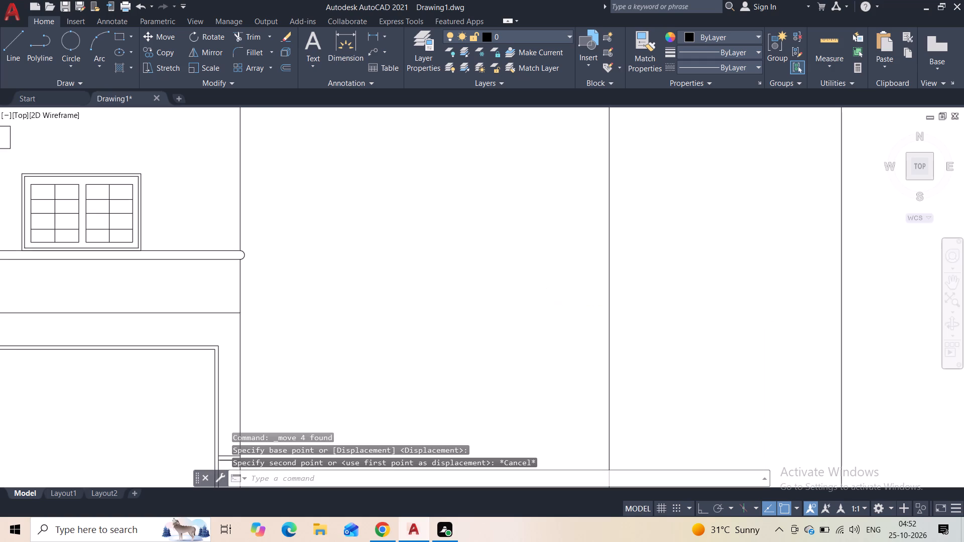
Move the tall flared-cap block a short distance horizontally along the base strip toward the detailed block.
middle_drag(530, 300, 489, 216)
scroll(604, 234, down, 2)
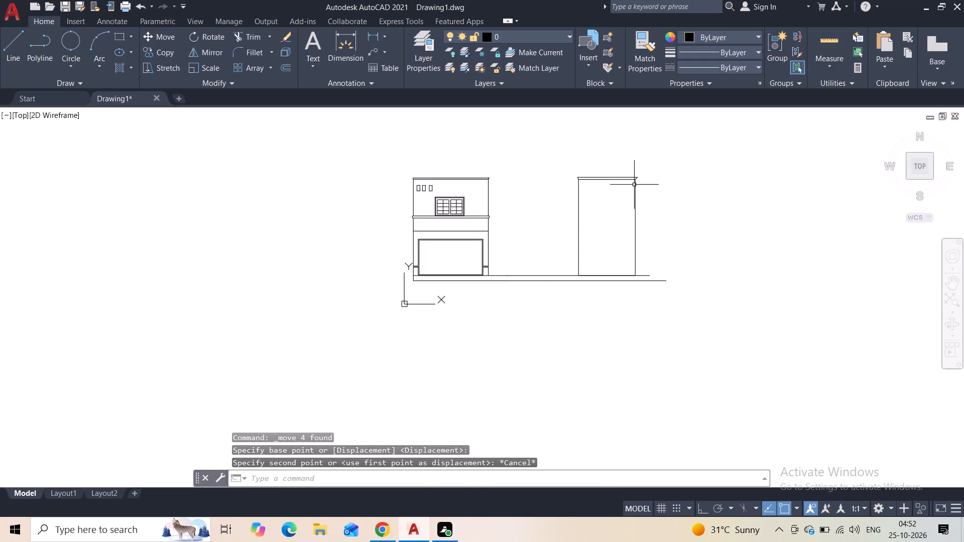
click(646, 165)
click(543, 246)
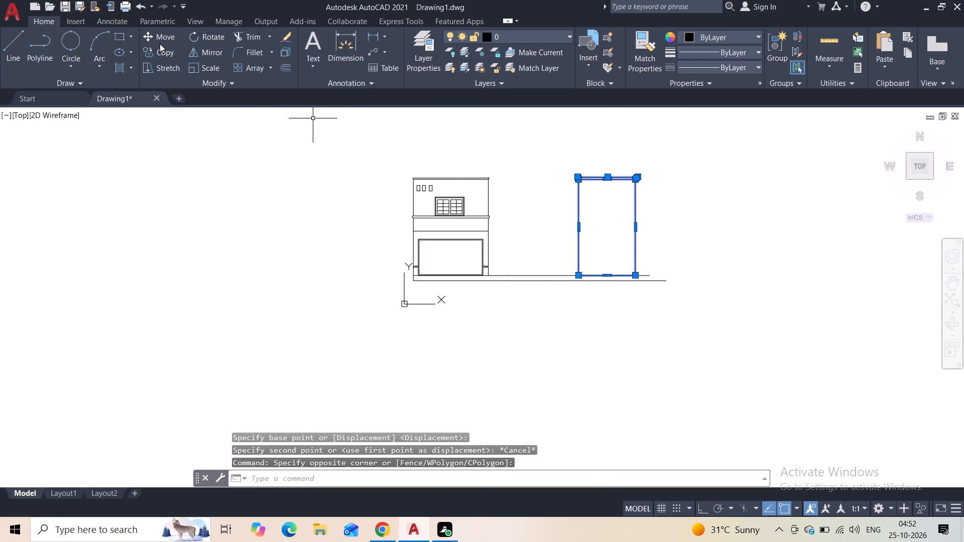
click(158, 37)
key(F8)
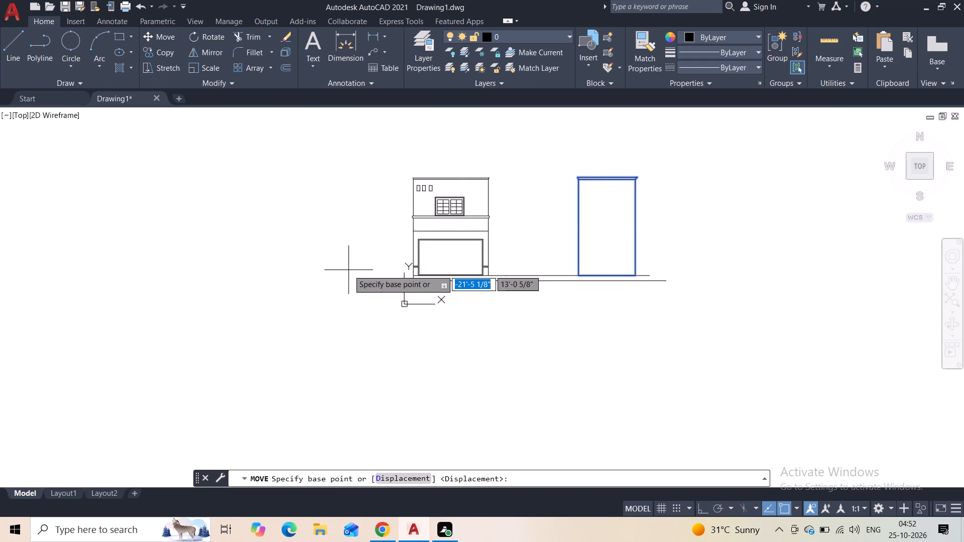
scroll(492, 264, up, 2)
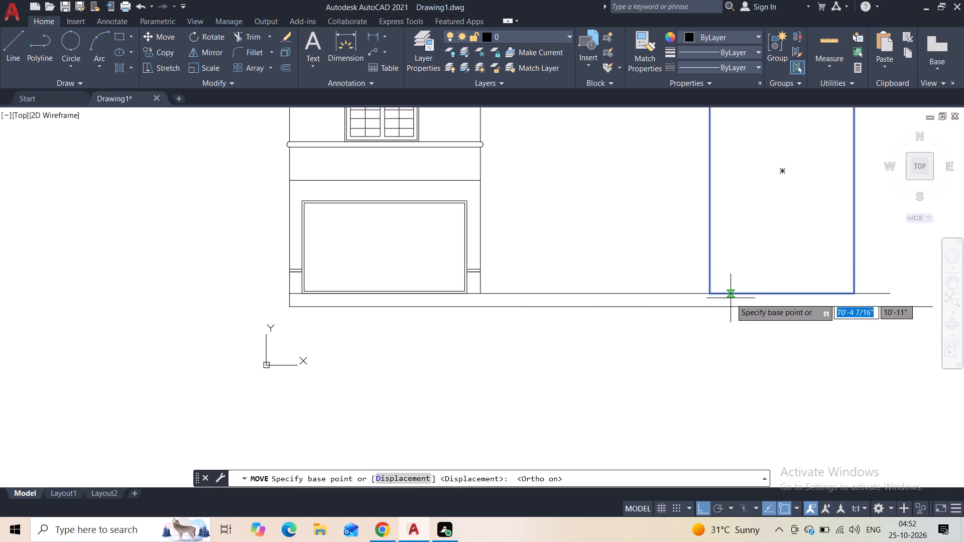
click(711, 294)
click(677, 295)
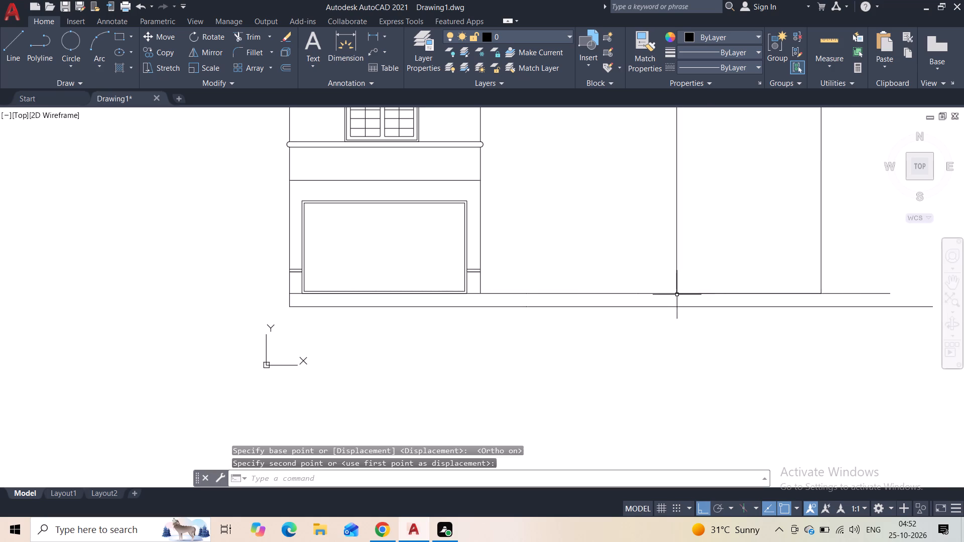
Draw an outline bridging the two blocks' caps: up about 16'-6" from the detailed block, across about 34', and down onto the tall block.
scroll(636, 237, down, 2)
middle_drag(634, 235, 601, 315)
scroll(583, 271, up, 2)
scroll(578, 277, down, 5)
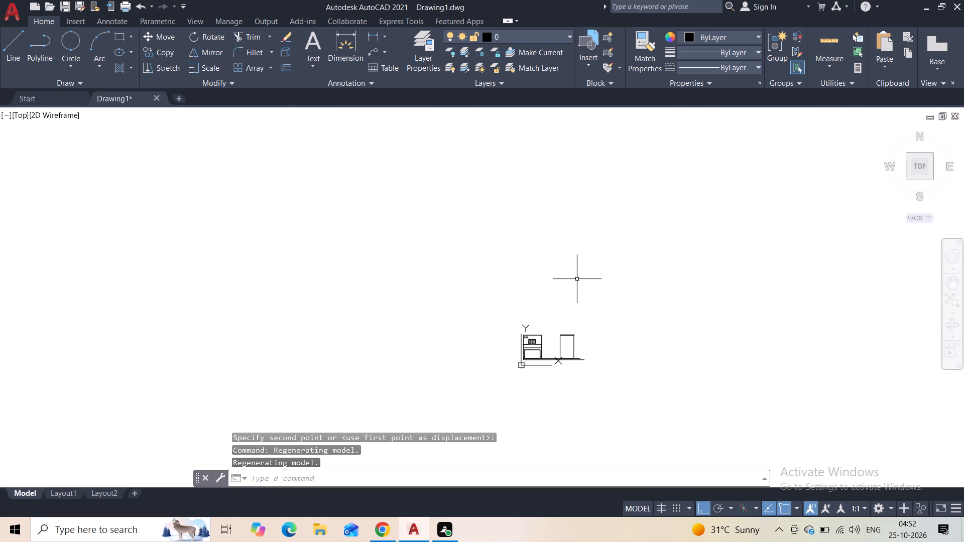
scroll(560, 342, up, 3)
middle_drag(525, 361, 520, 343)
scroll(522, 359, up, 2)
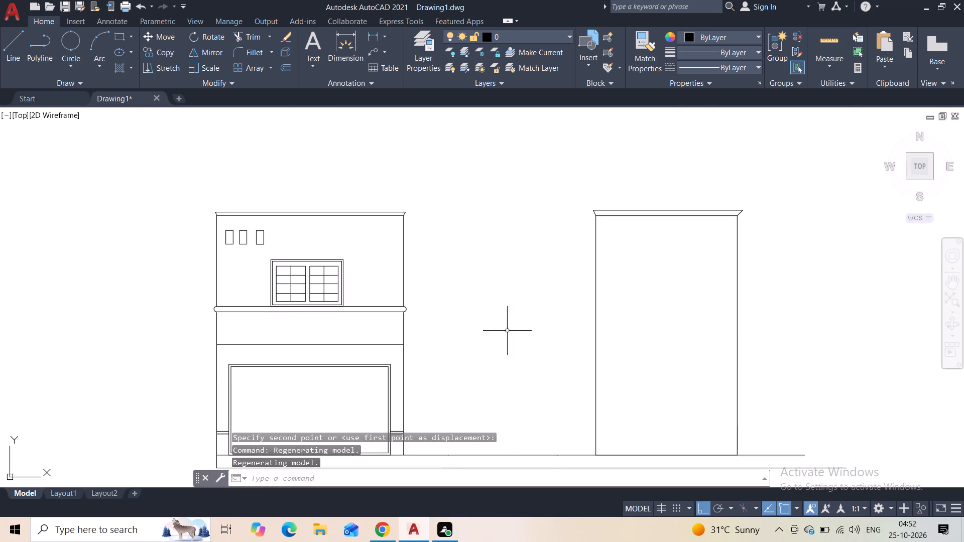
click(0, 54)
click(8, 55)
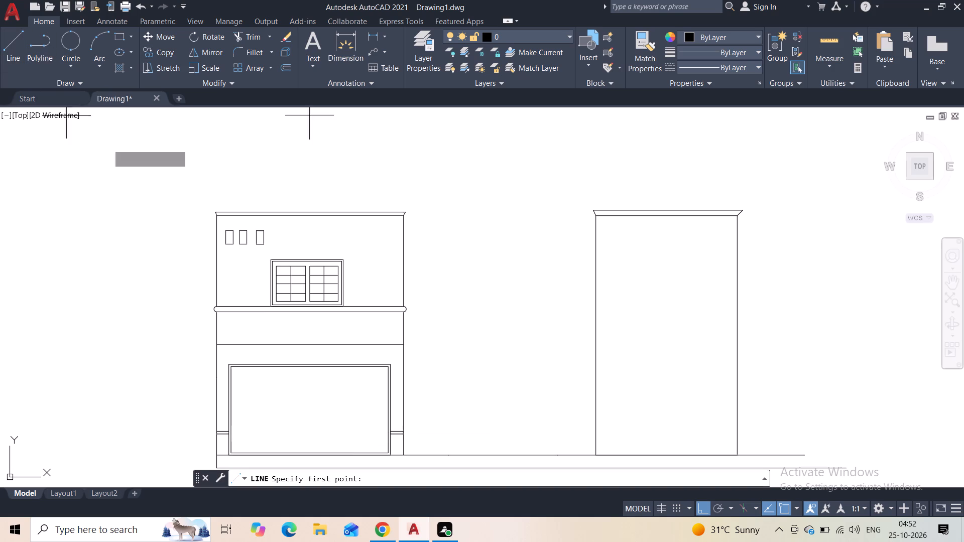
scroll(397, 207, up, 1)
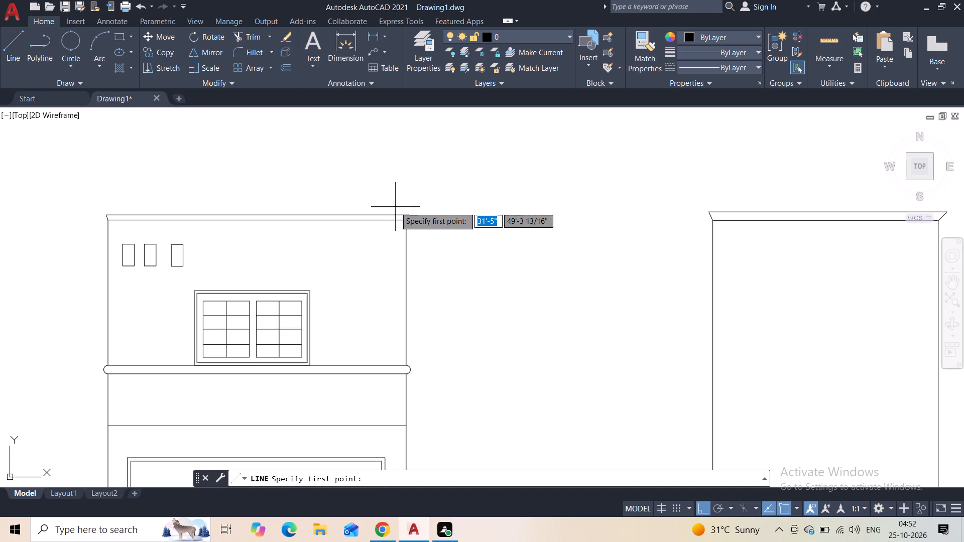
click(397, 212)
middle_drag(403, 153, 385, 195)
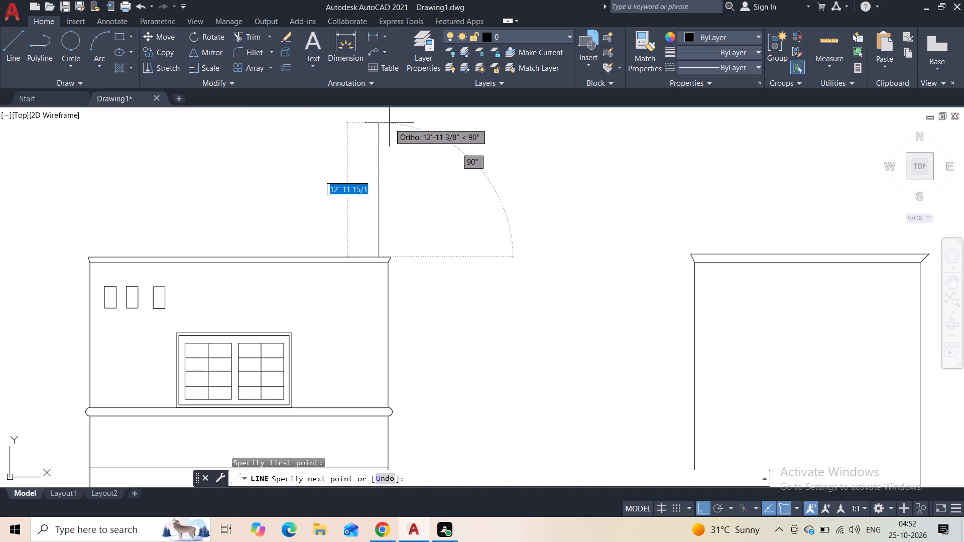
scroll(388, 118, down, 1)
middle_drag(386, 130, 380, 155)
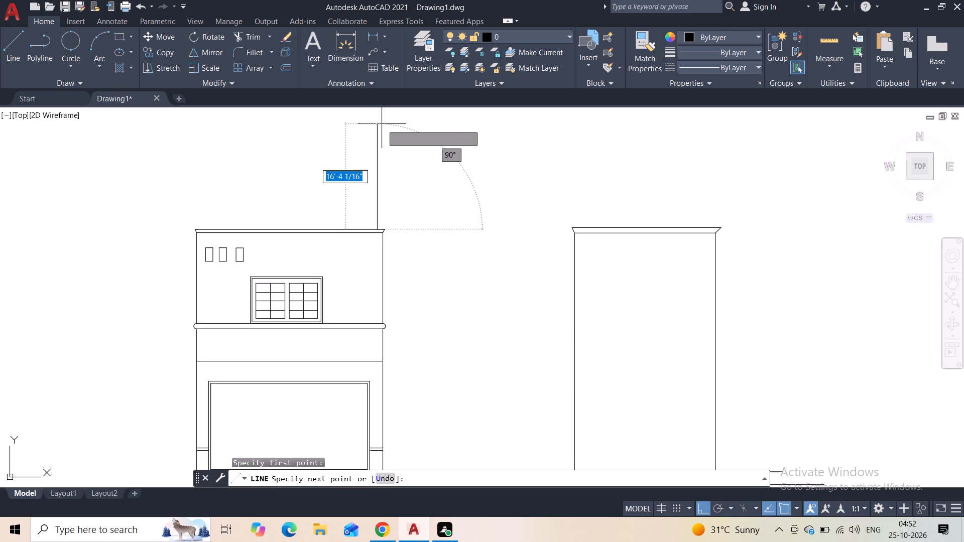
click(382, 121)
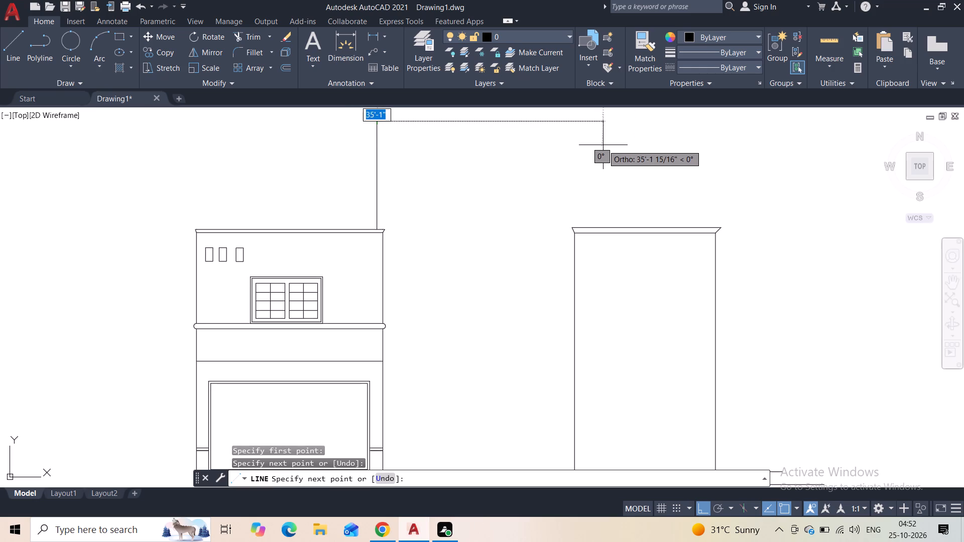
click(596, 163)
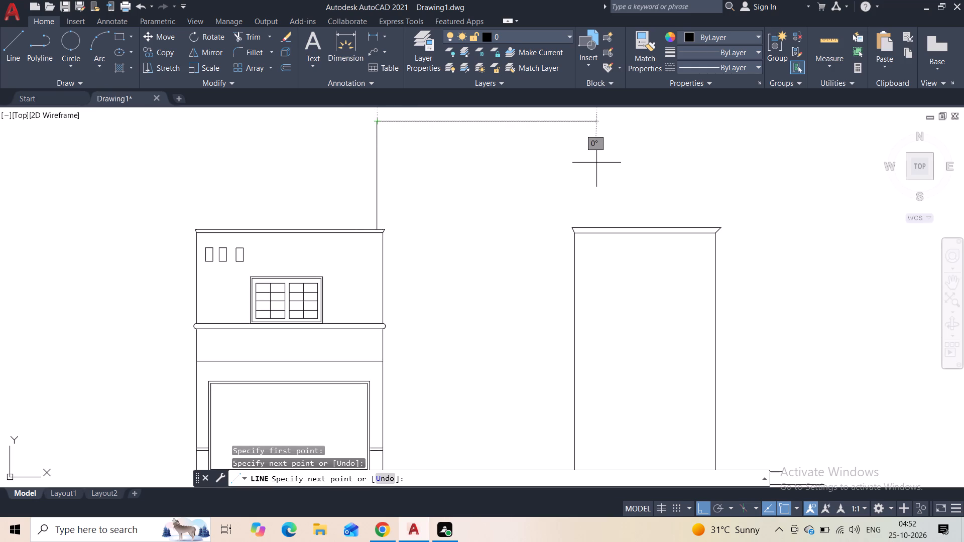
click(598, 227)
key(Escape)
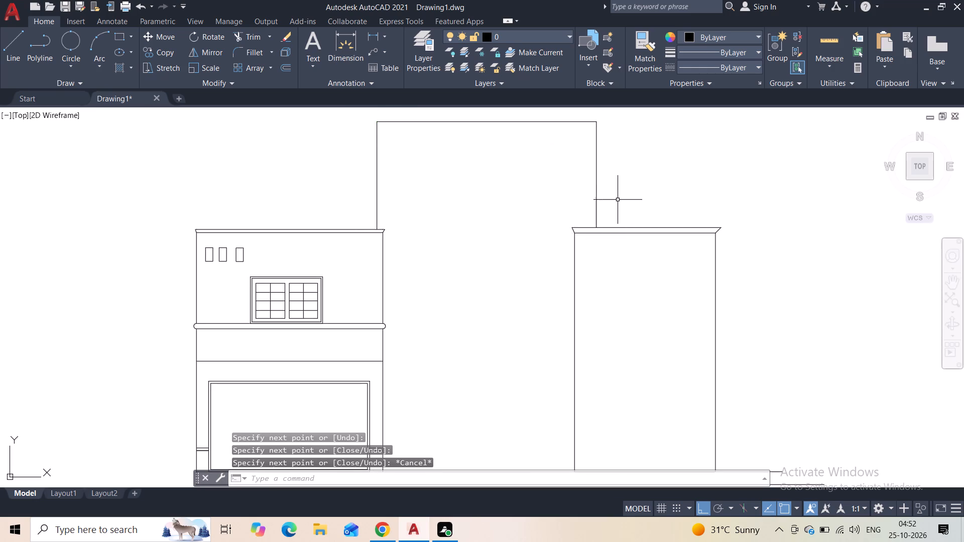
Shift the bridging outline's right vertical line horizontally outward over the tall block, about 36'-8" from the left vertical line.
click(610, 203)
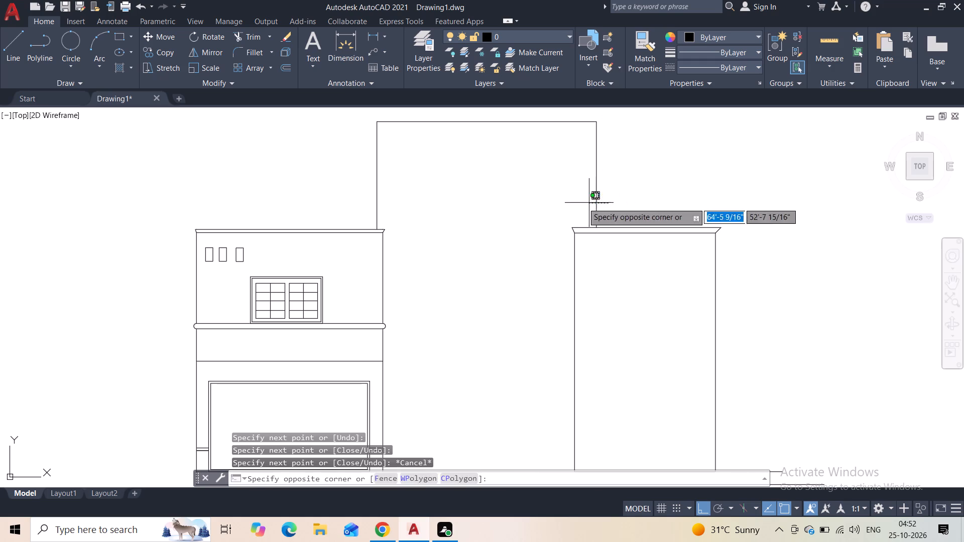
click(583, 203)
click(596, 176)
click(614, 177)
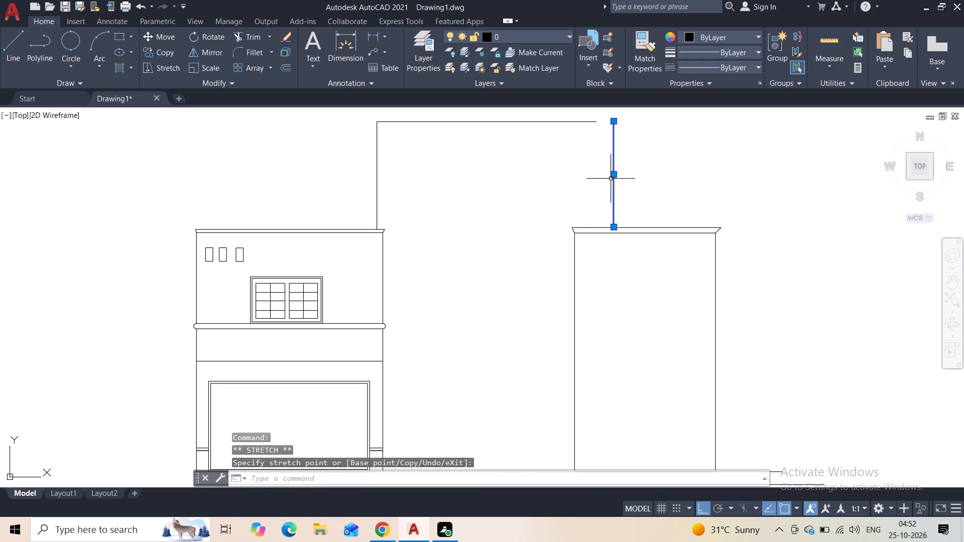
key(Escape)
Extend the bridging outline's top line to meet its right vertical line.
key(e)
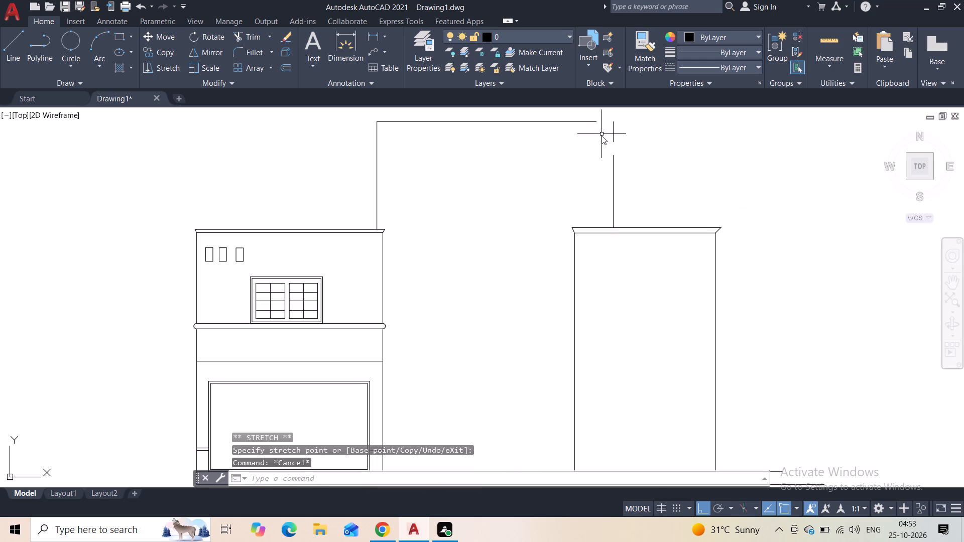
key(x)
click(644, 157)
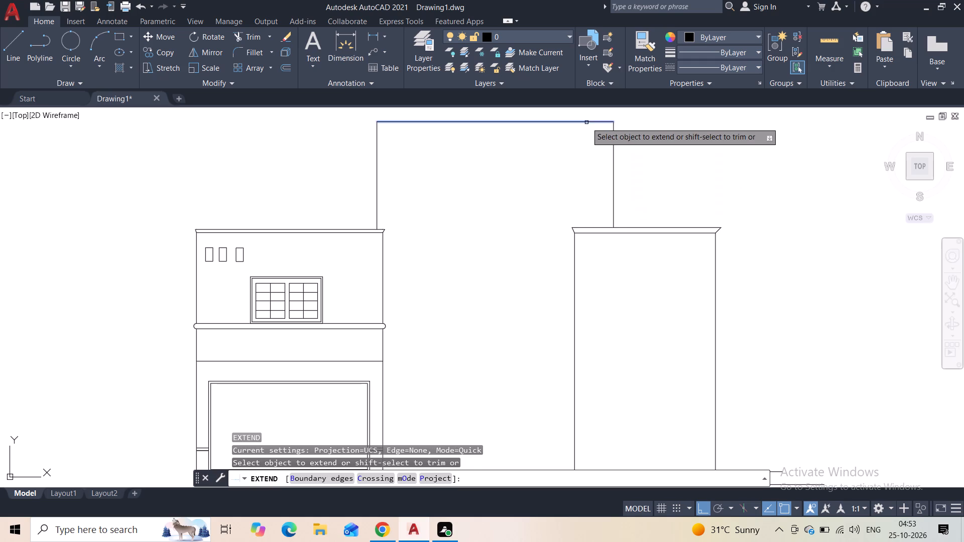
click(586, 122)
key(Escape)
Draw a flared cap with slanted ends on top of the bridging outline, about 38'-9" wide along its top.
middle_drag(648, 155, 637, 178)
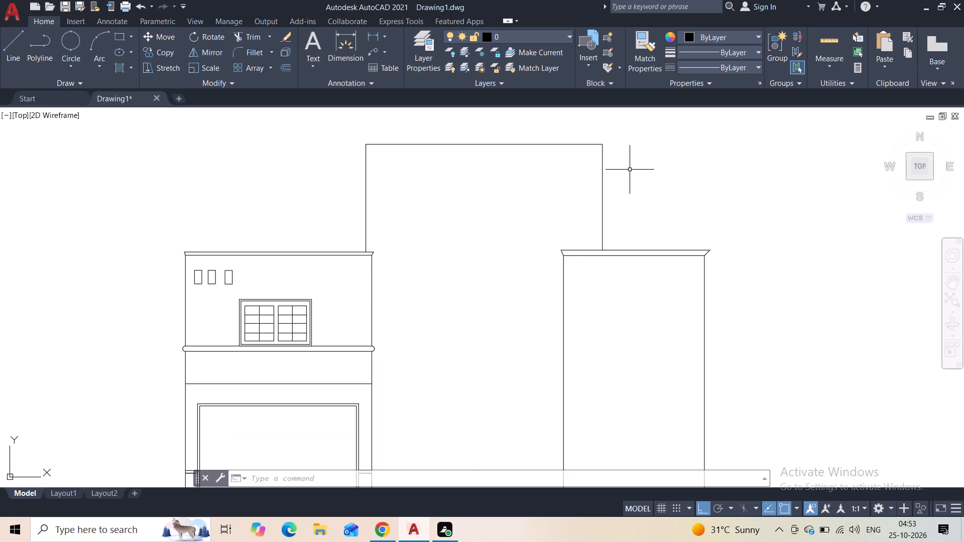
middle_drag(577, 169, 557, 231)
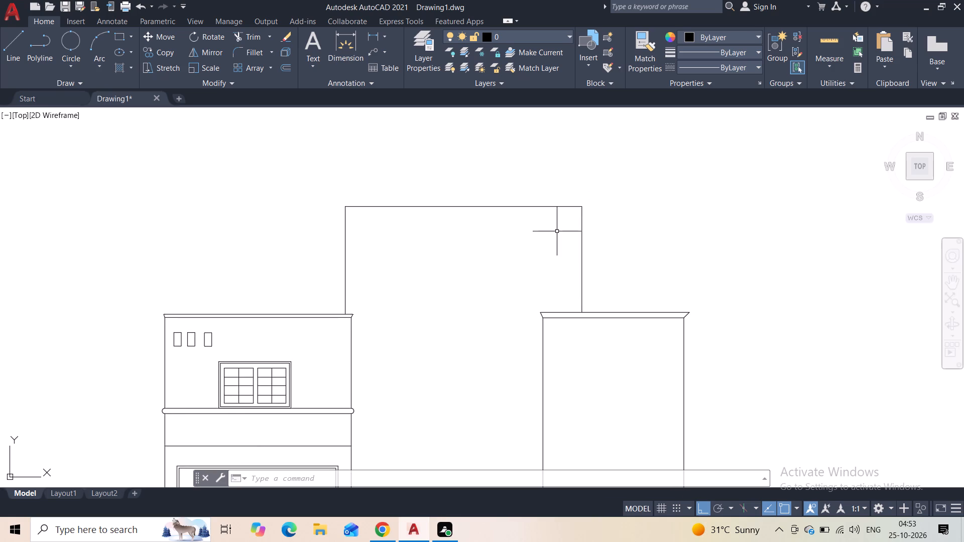
scroll(555, 201, up, 1)
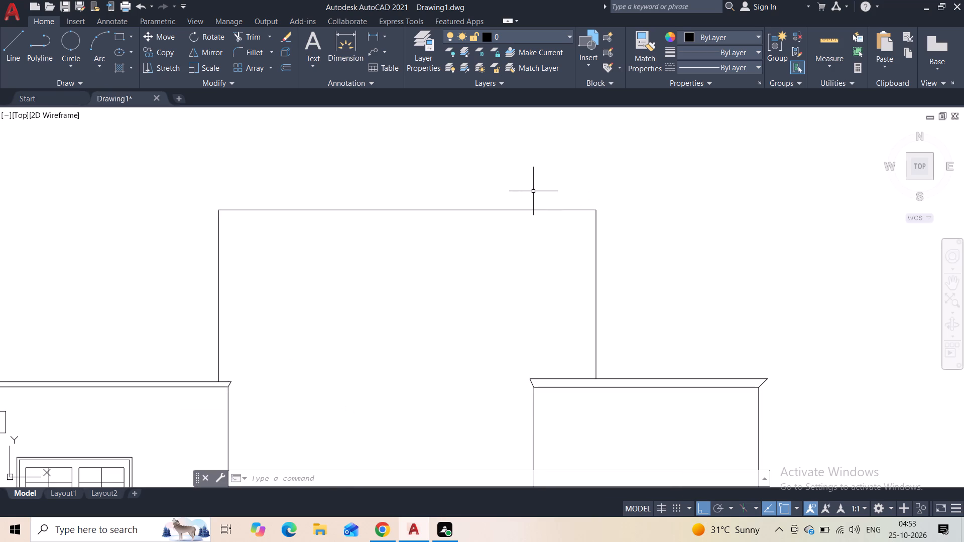
click(22, 60)
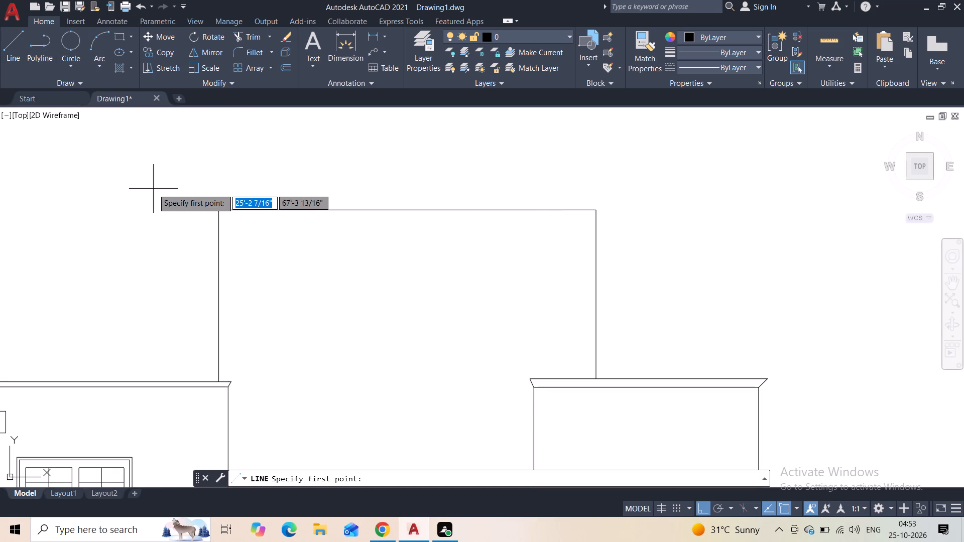
key(F8)
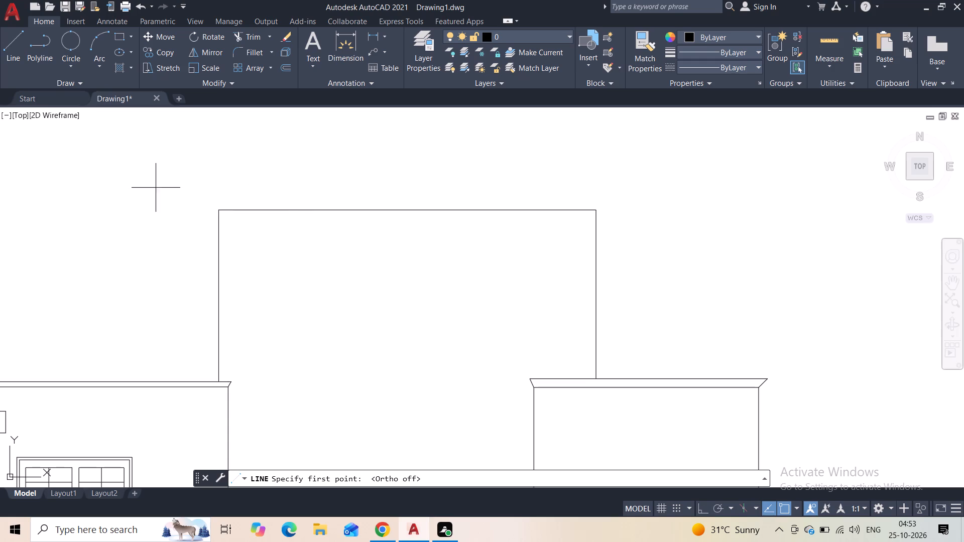
click(223, 210)
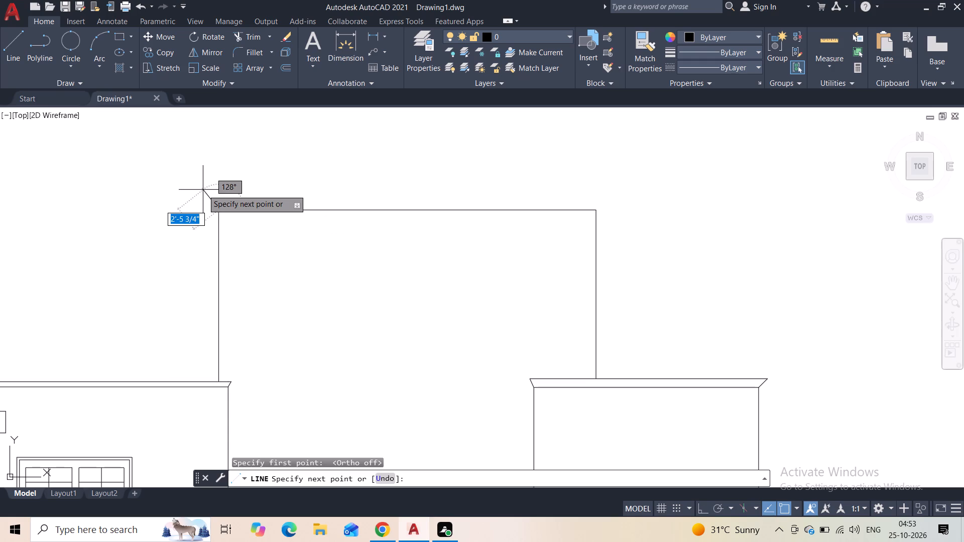
click(207, 191)
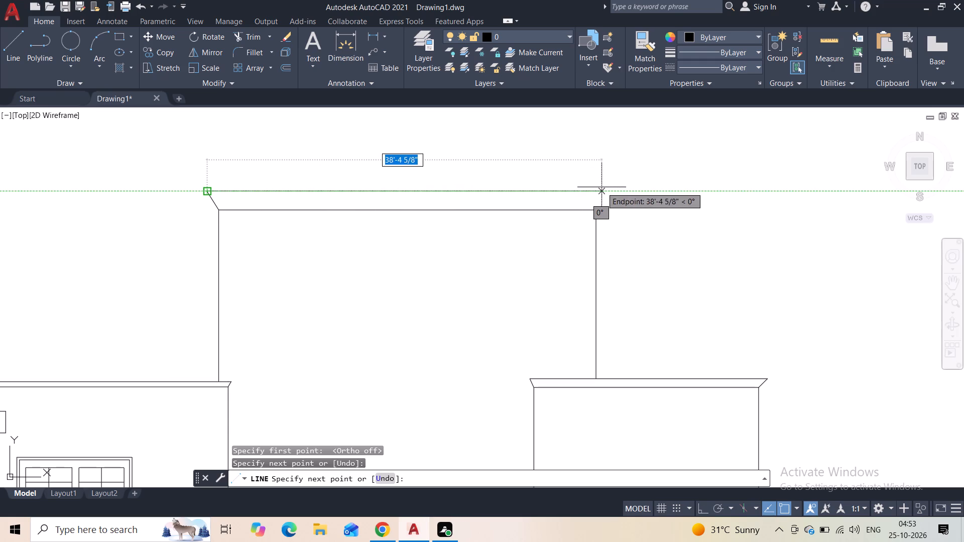
click(606, 187)
click(597, 208)
key(Escape)
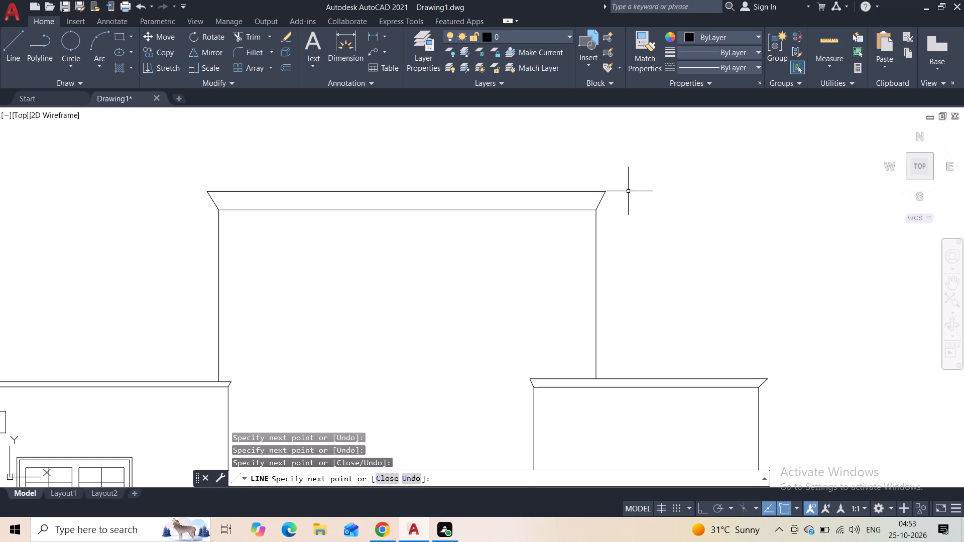
Draw a horizontal line about 36'-8" long across the raised central block, between its side walls a little below the cap.
scroll(629, 204, down, 1)
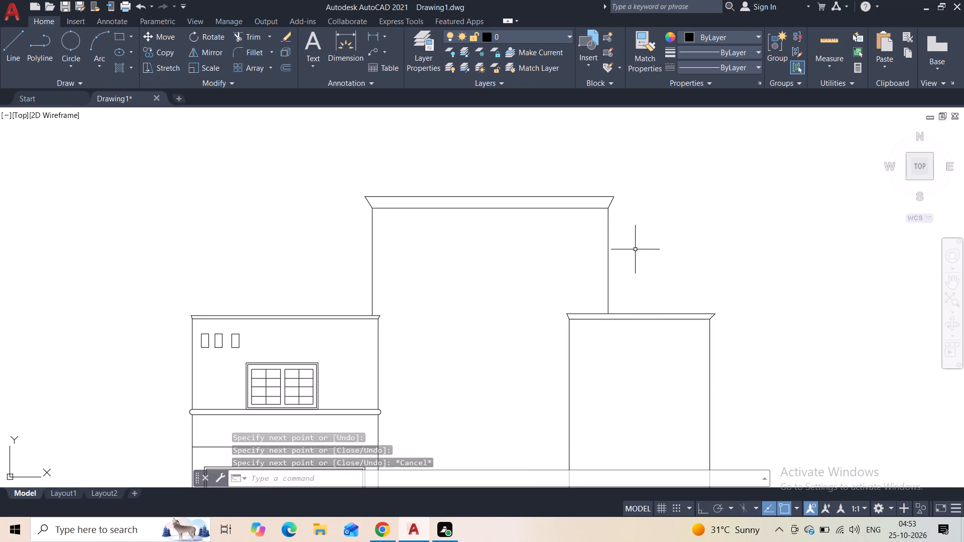
click(10, 48)
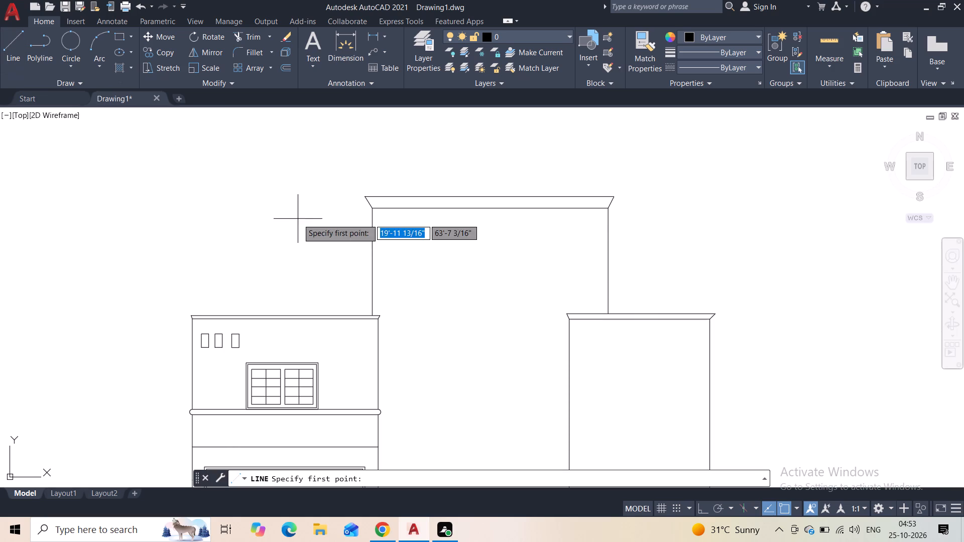
click(375, 246)
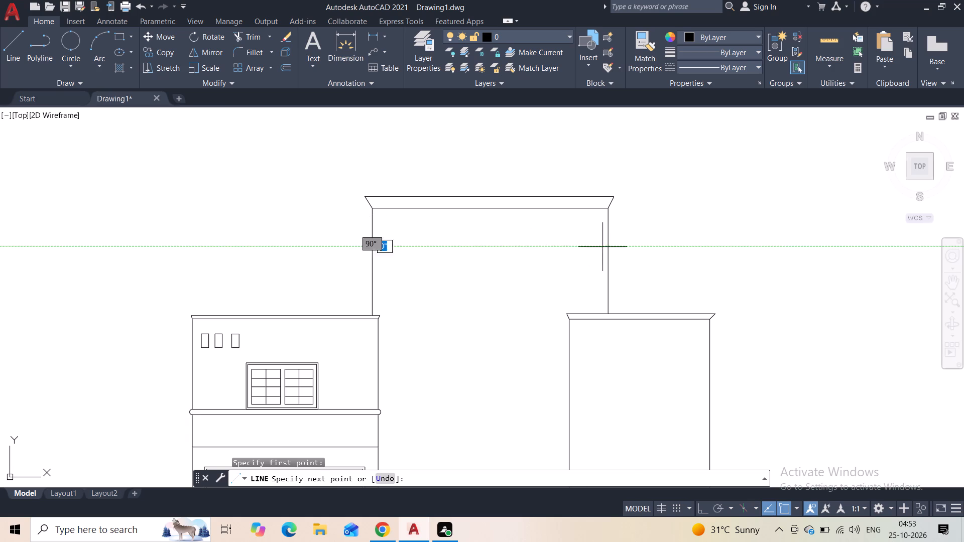
click(605, 247)
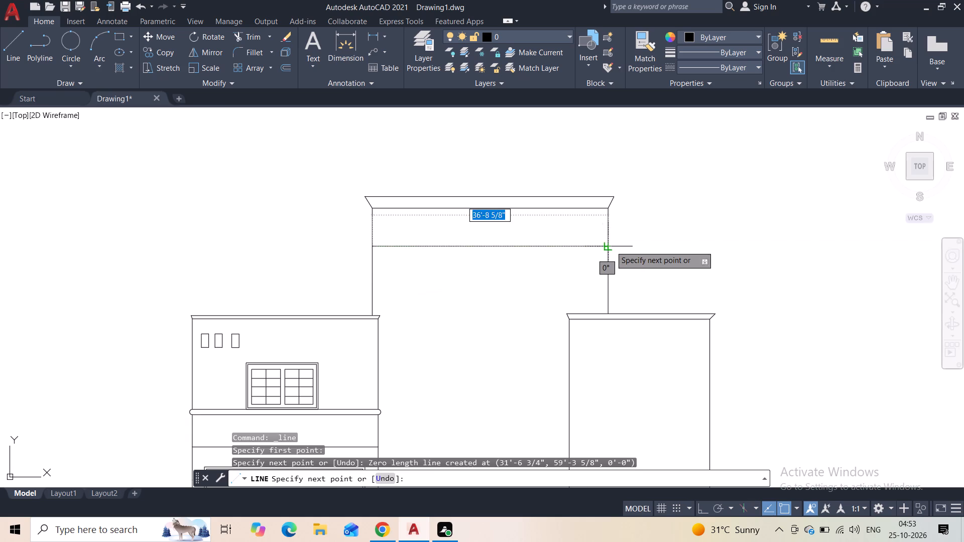
click(611, 246)
key(Escape)
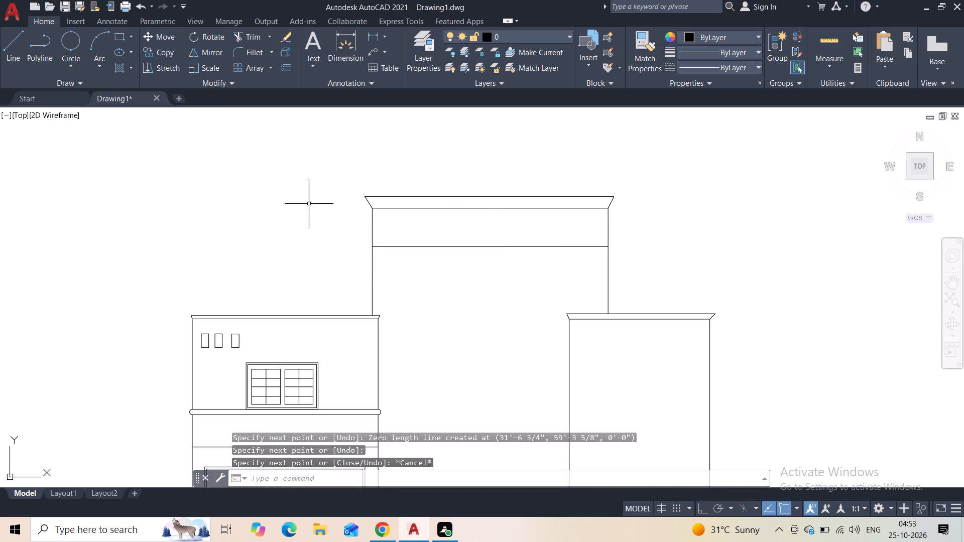
Draw a rectangle about 19'-4" by 5'-2" hanging from the horizontal line across the raised central block.
click(123, 40)
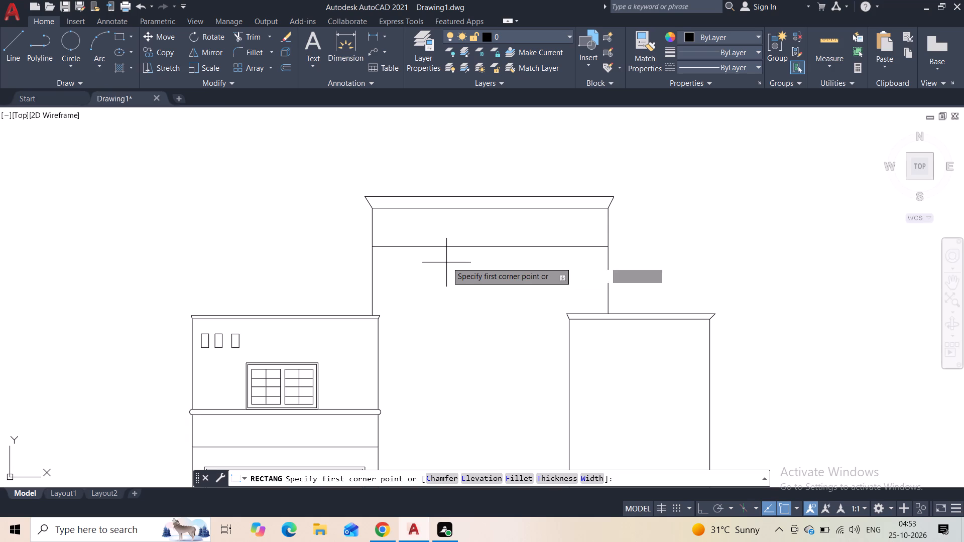
click(441, 247)
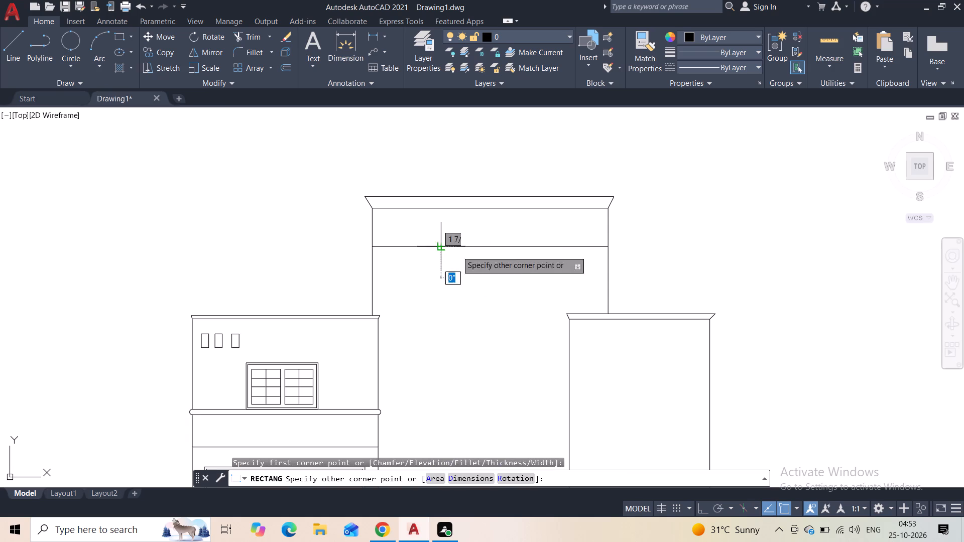
click(565, 280)
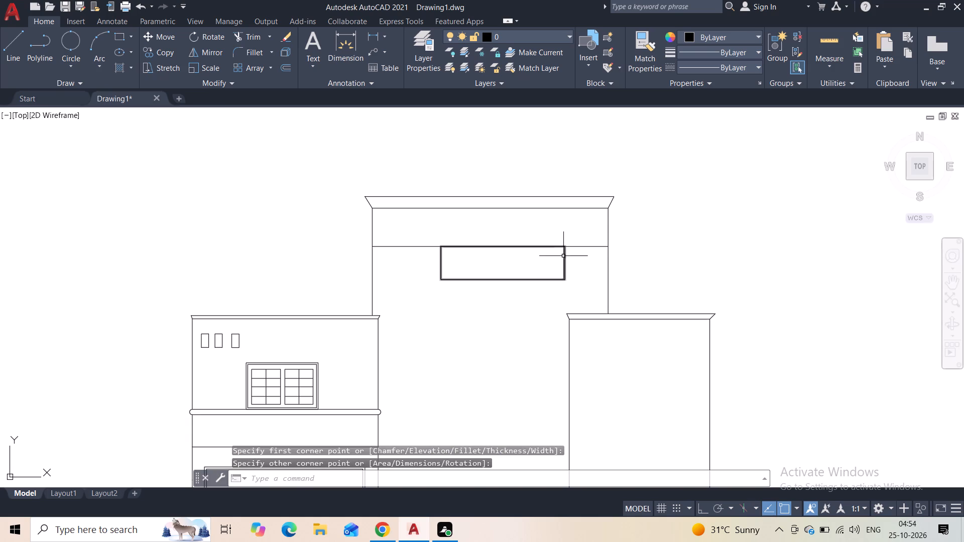
Copy the new rectangle straight down about 10'-4" into the open area between the two side blocks.
click(574, 264)
click(527, 281)
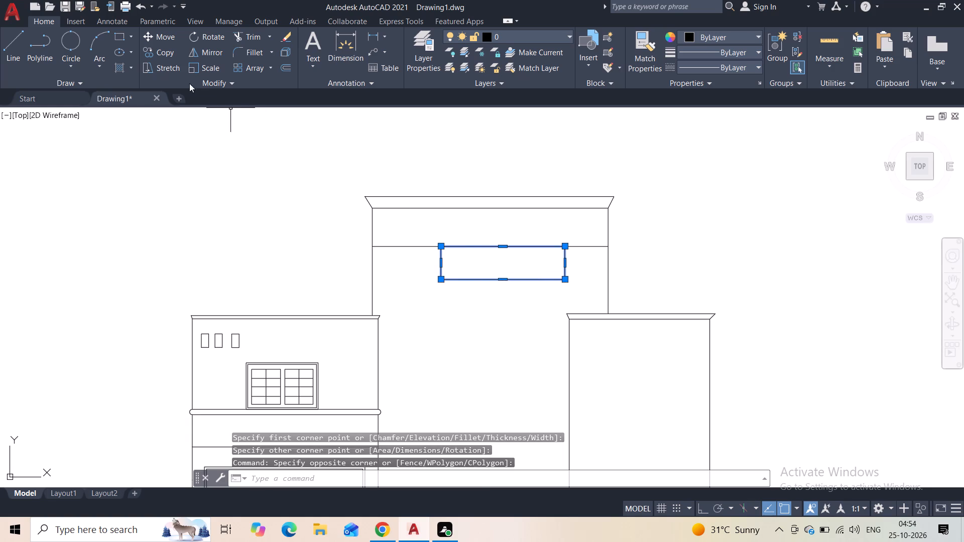
click(165, 58)
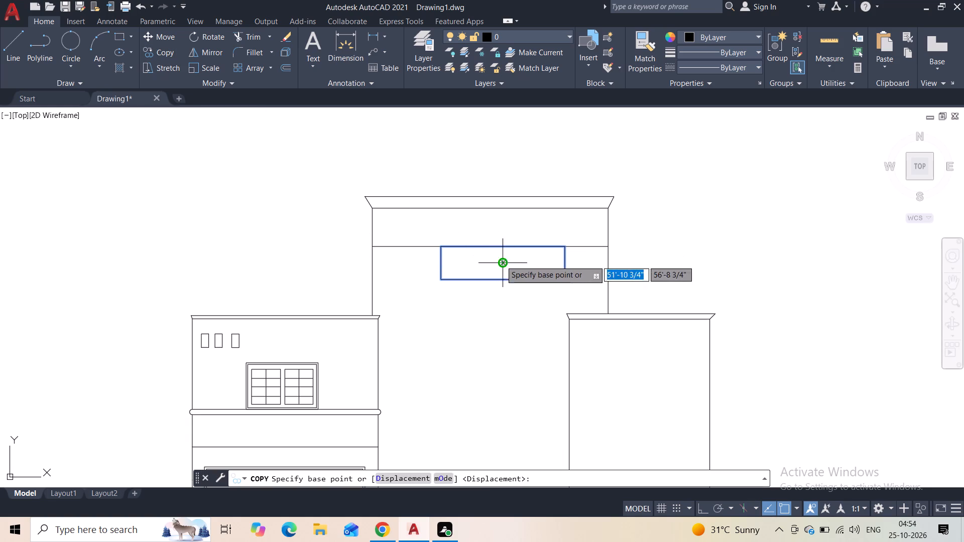
click(501, 260)
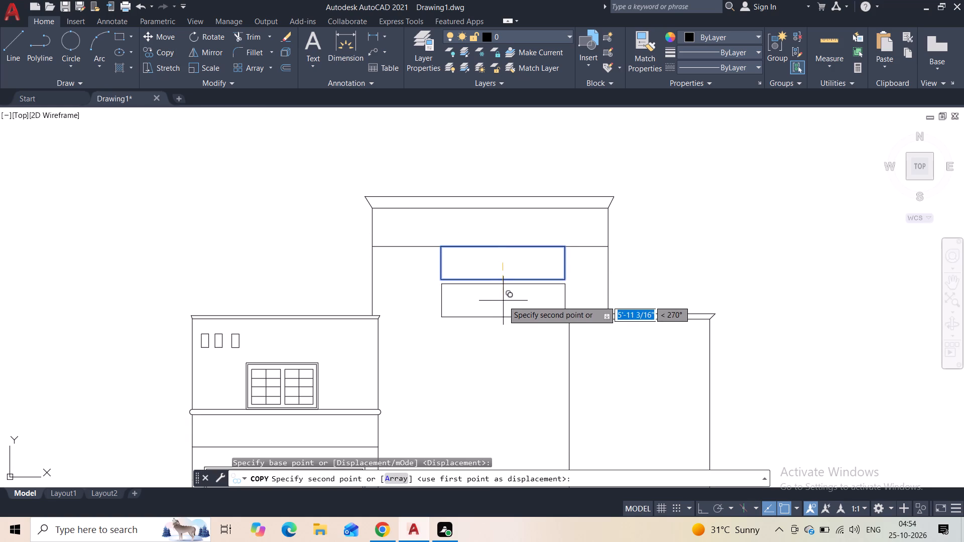
click(503, 329)
key(Escape)
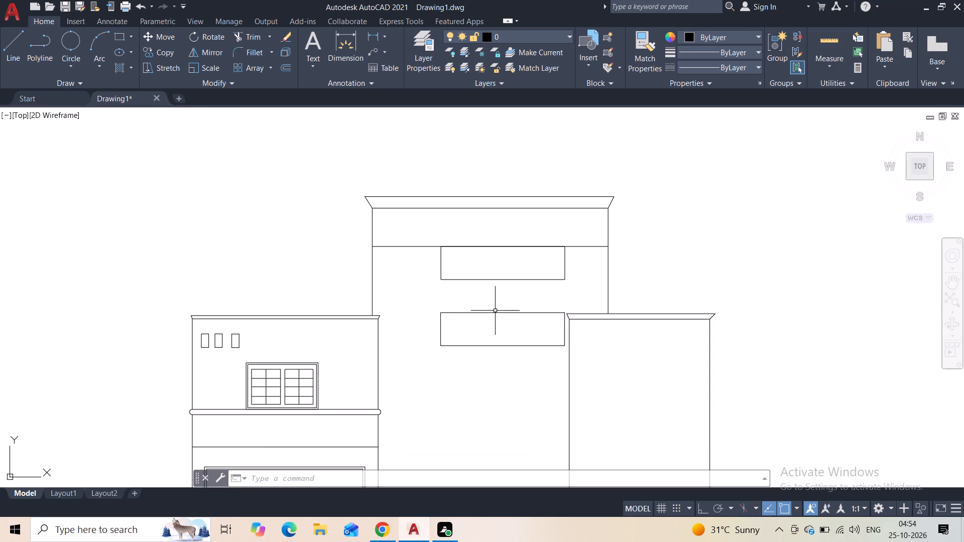
Move the lower rectangle copy slightly further down, keeping it aligned beneath the upper rectangle.
middle_drag(479, 306, 445, 252)
click(490, 253)
click(448, 299)
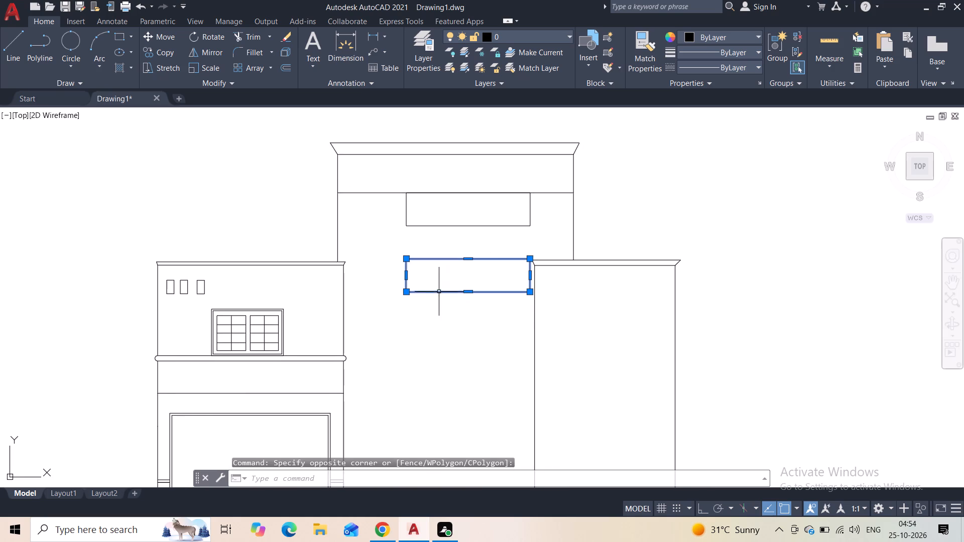
click(164, 41)
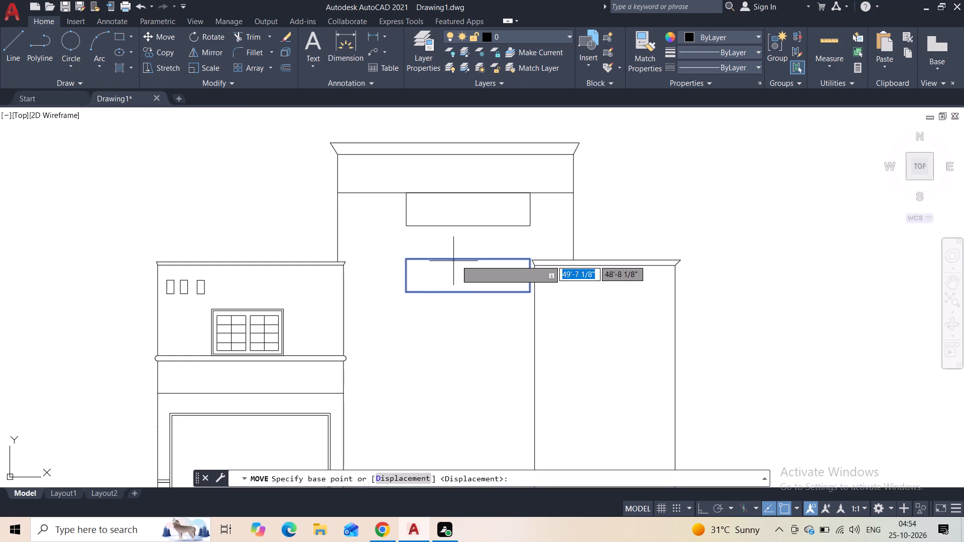
click(463, 278)
click(463, 287)
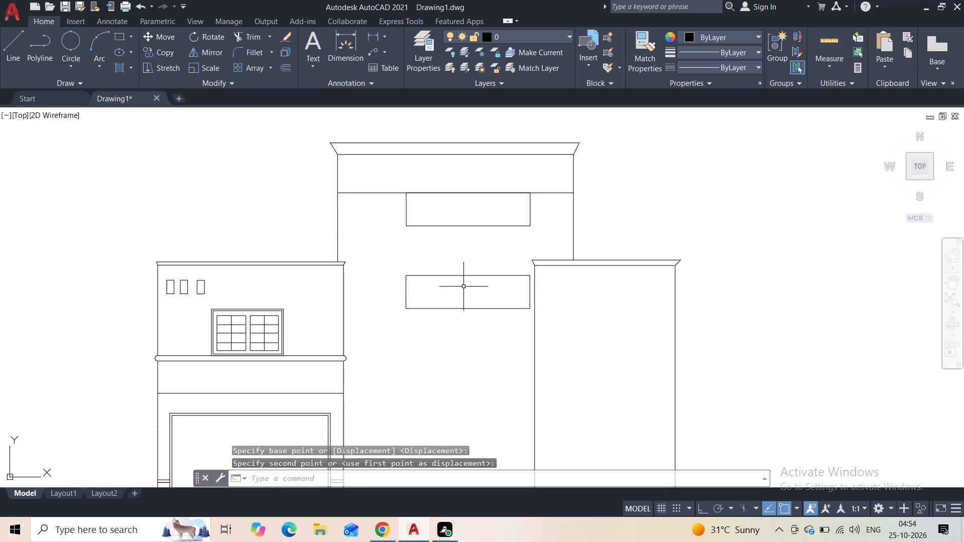
key(Escape)
Draw a horizontal line about 30'-4" long from the tall block's cap corner to the raised block's left wall, with Ortho on.
click(17, 59)
scroll(318, 239, up, 1)
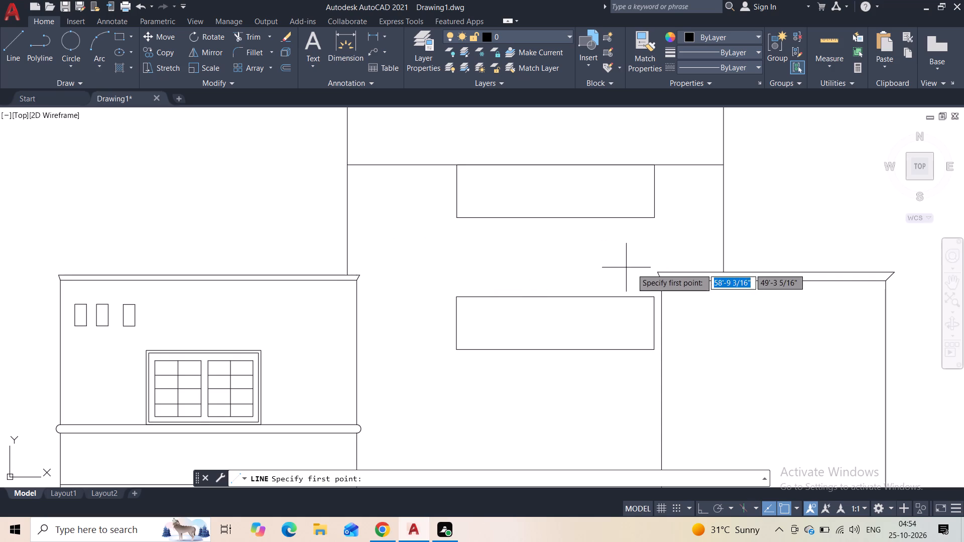
click(653, 271)
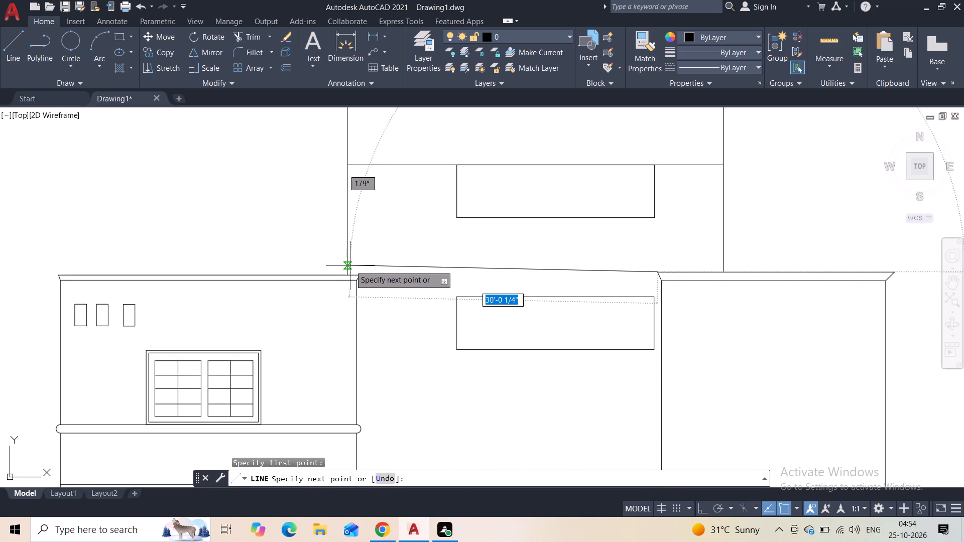
key(F8)
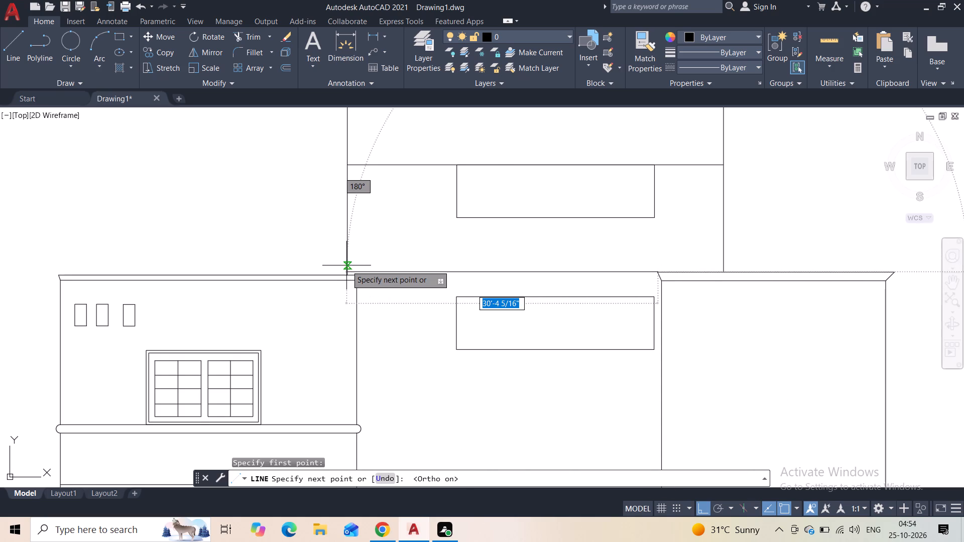
scroll(346, 265, up, 3)
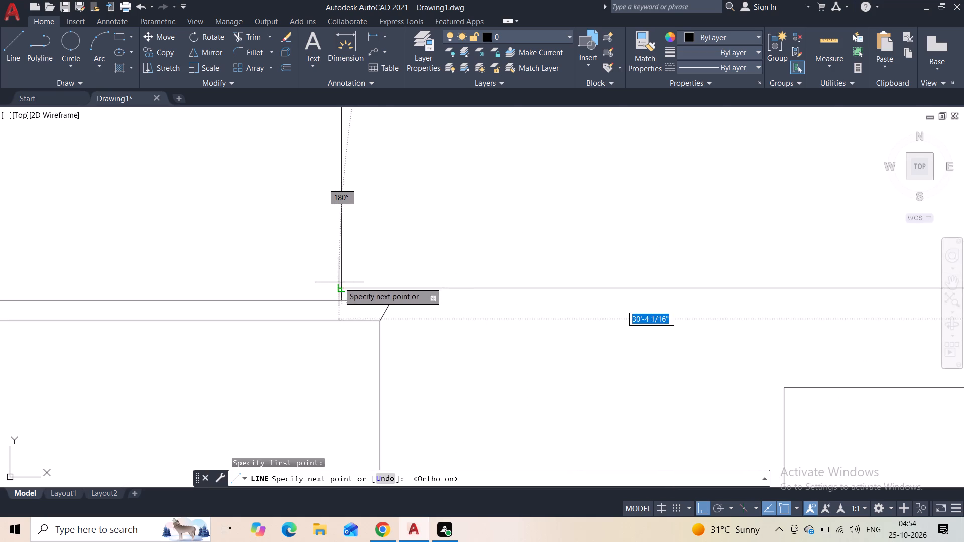
click(340, 286)
key(Escape)
scroll(401, 314, down, 2)
middle_drag(410, 343, 331, 301)
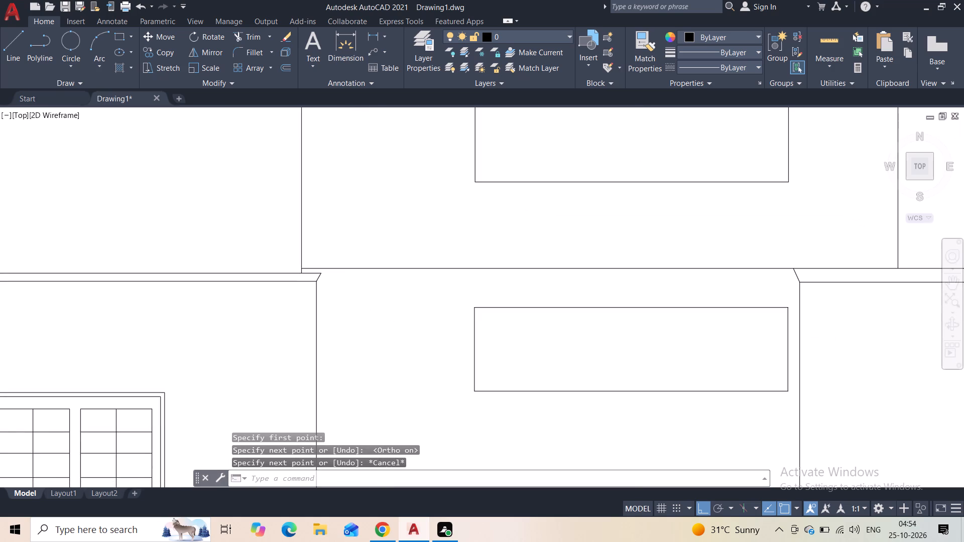
scroll(427, 251, down, 1)
middle_drag(430, 241, 398, 277)
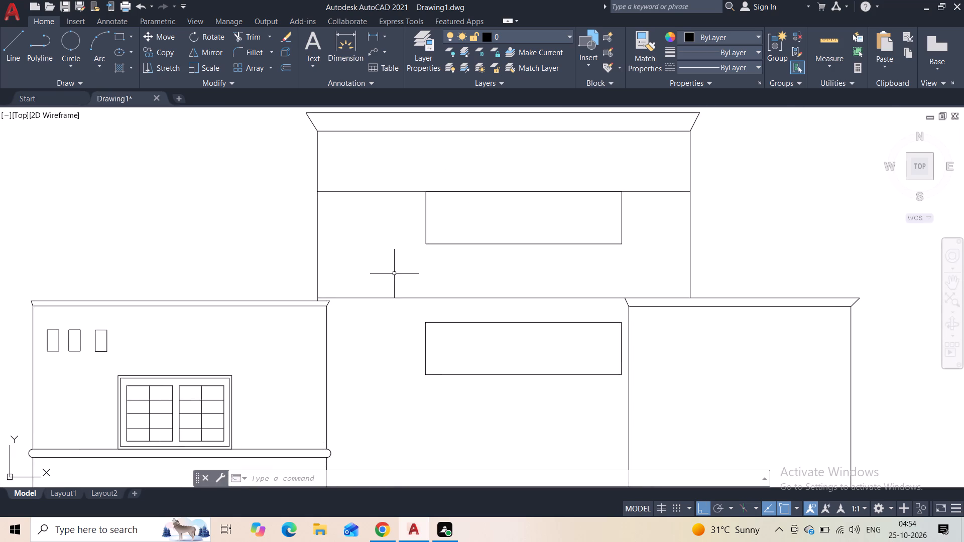
Draw a window pane rectangle about 8'-1" by 3'-1" inside the left half of the upper rectangle.
click(115, 34)
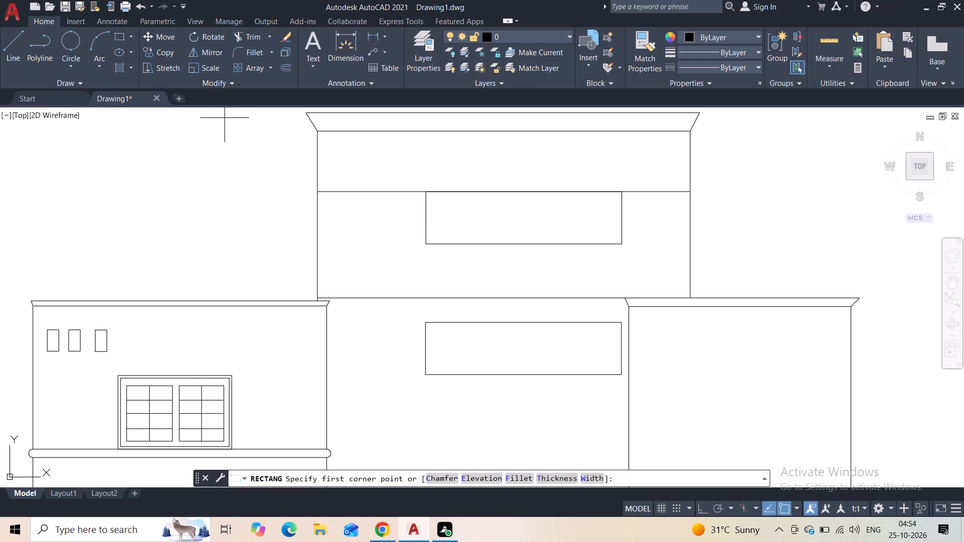
scroll(502, 219, up, 1)
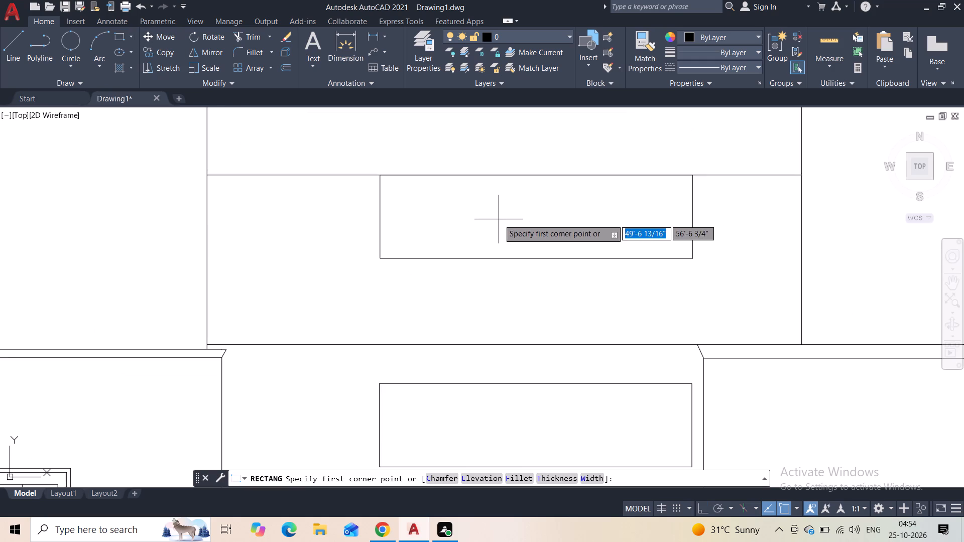
click(394, 189)
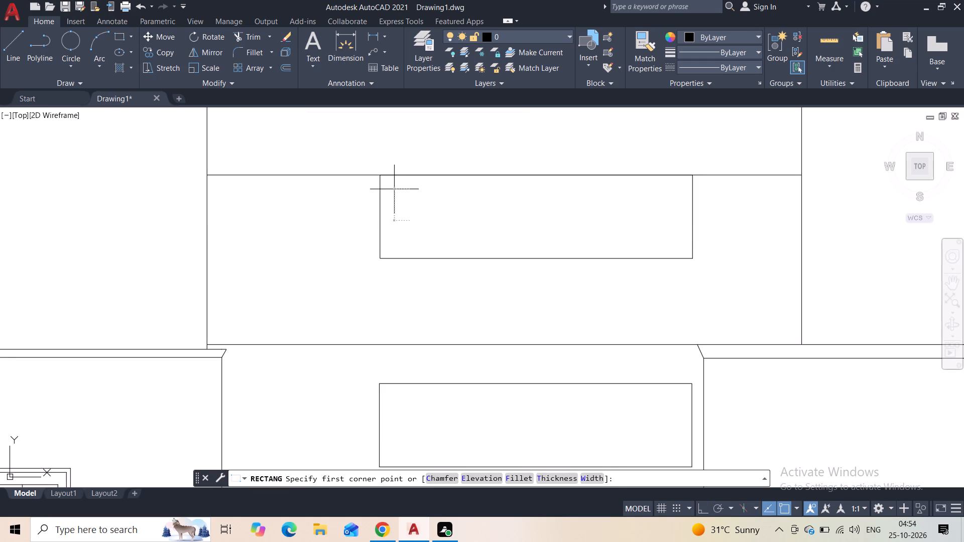
click(526, 239)
Copy the window pane horizontally about 9'-5" into the right half of the upper rectangle.
click(545, 211)
click(486, 222)
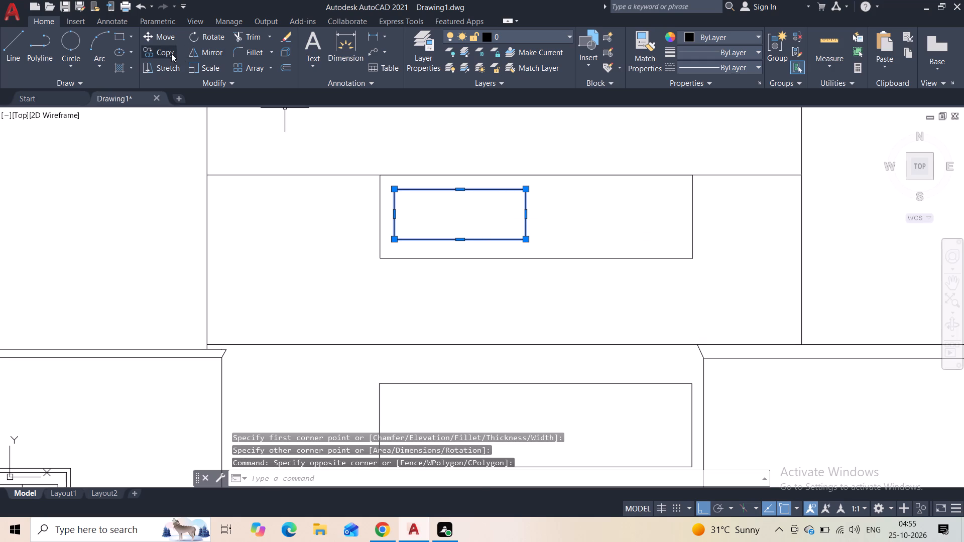
click(170, 53)
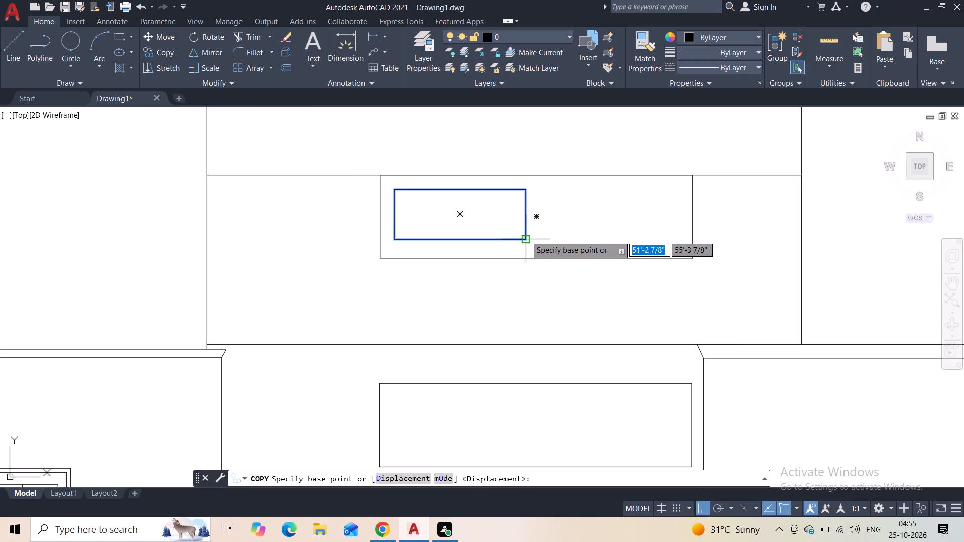
click(525, 236)
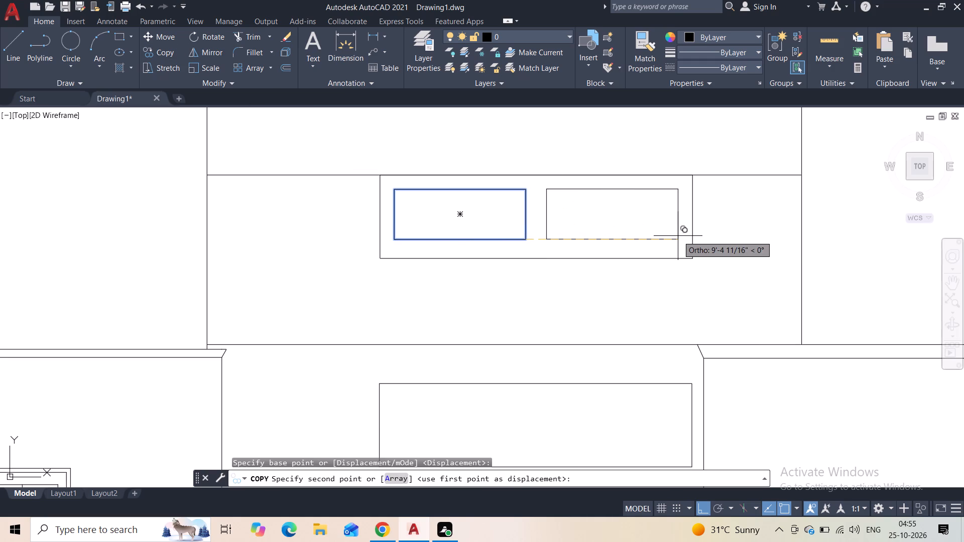
click(678, 236)
key(Escape)
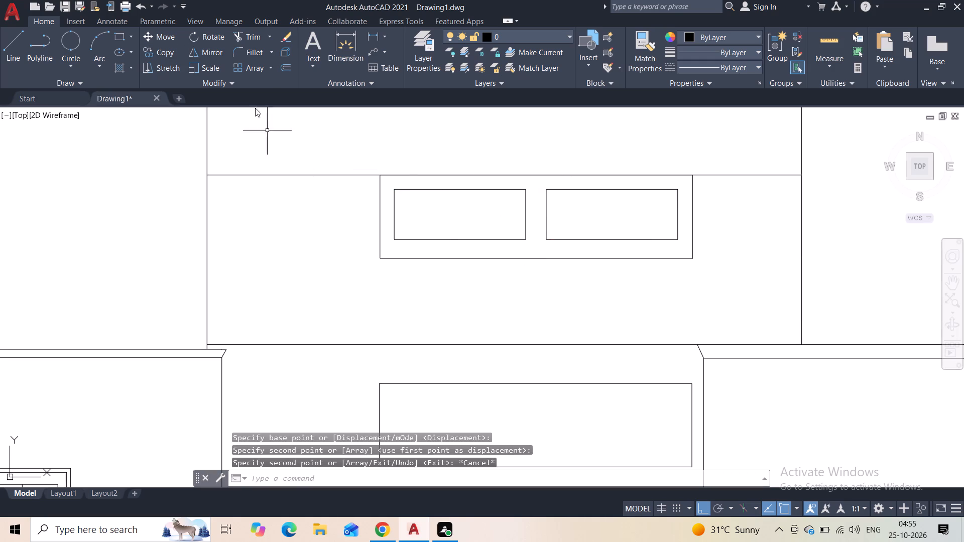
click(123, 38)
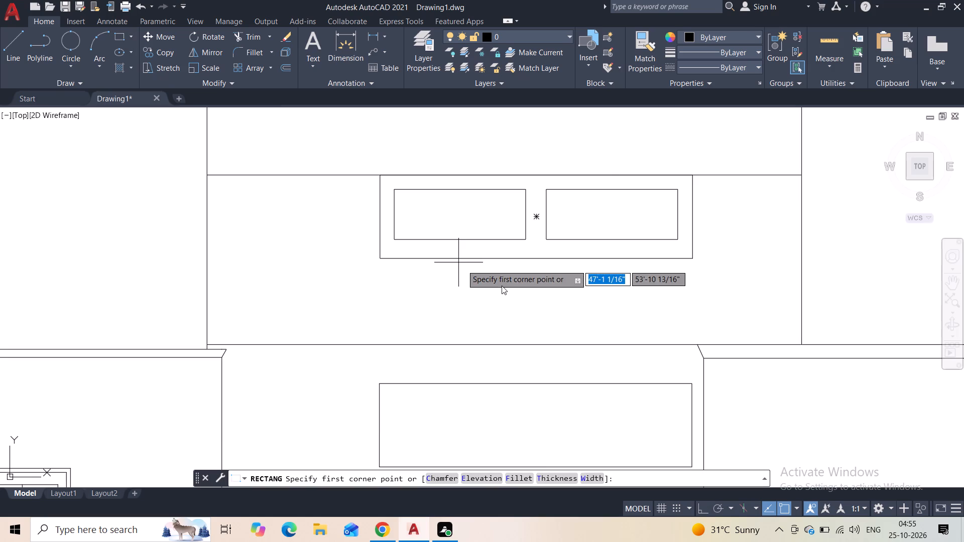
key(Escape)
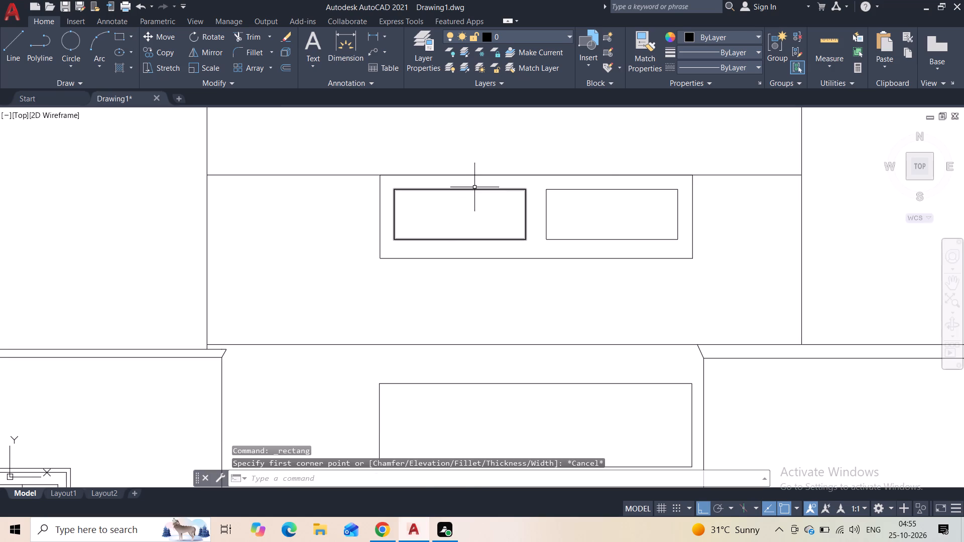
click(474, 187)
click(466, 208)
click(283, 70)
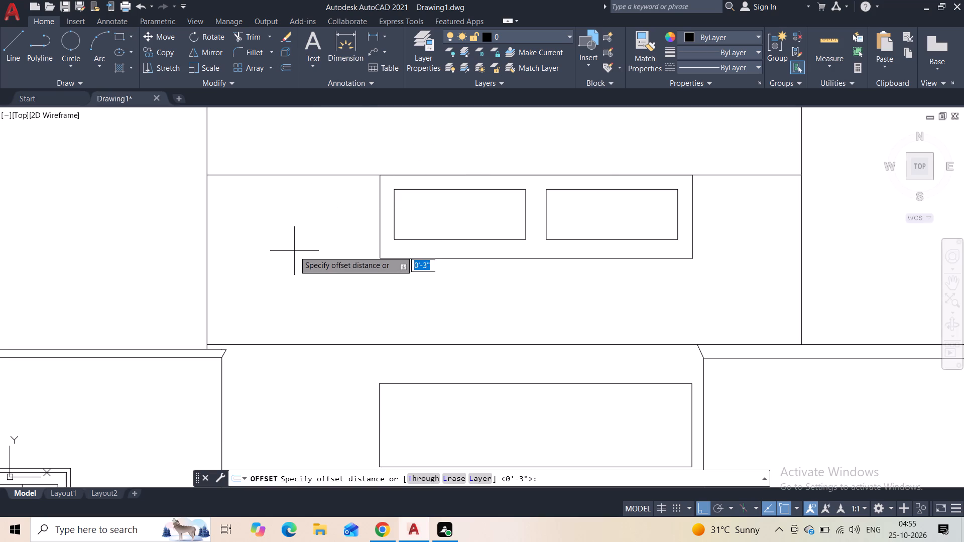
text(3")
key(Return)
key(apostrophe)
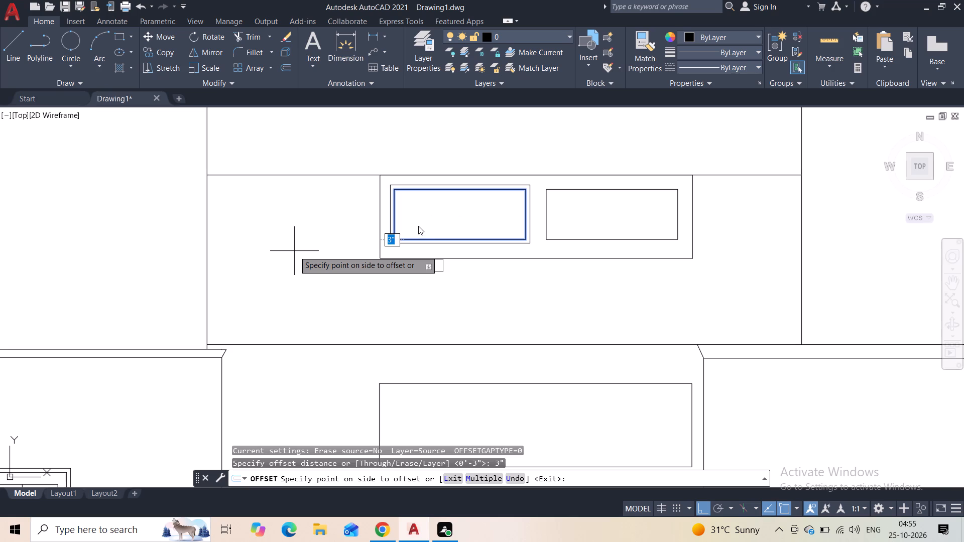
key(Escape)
Offset the left window pane 3" inward.
click(437, 187)
click(428, 202)
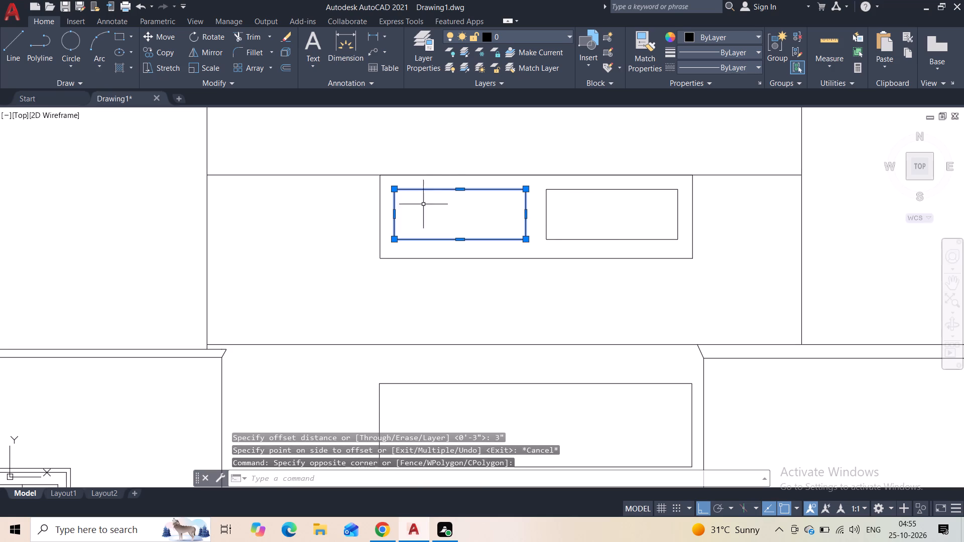
click(287, 67)
text(3")
key(Return)
click(438, 215)
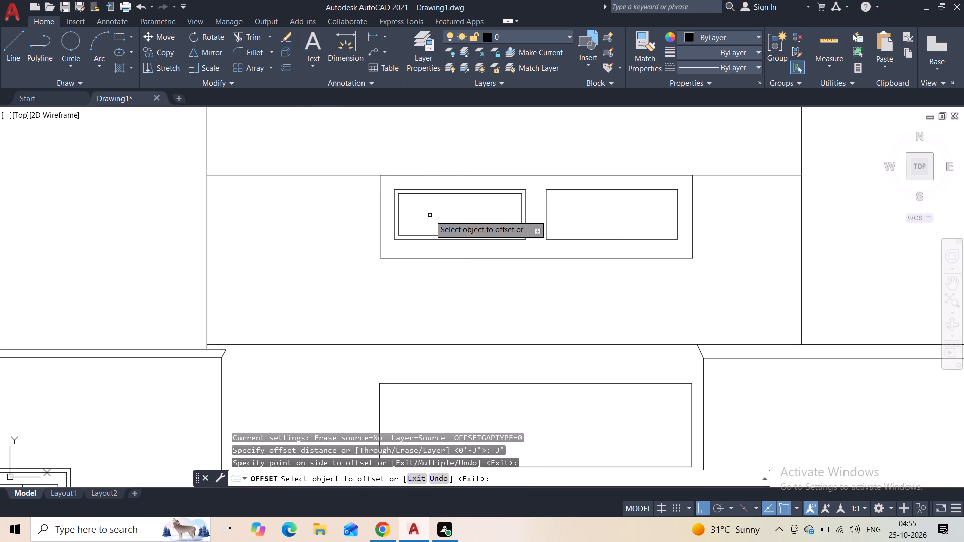
key(Escape)
Offset the right window pane 3" inward.
click(596, 189)
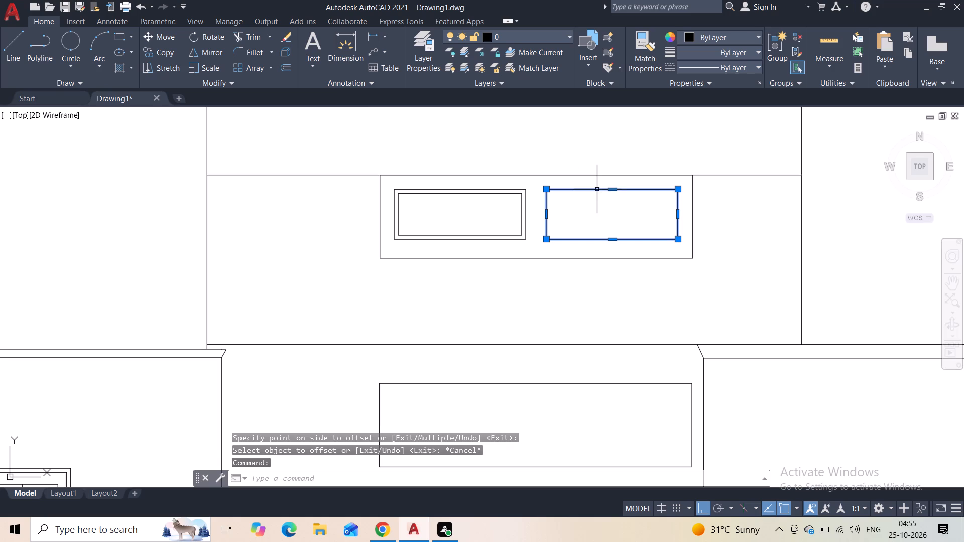
click(288, 71)
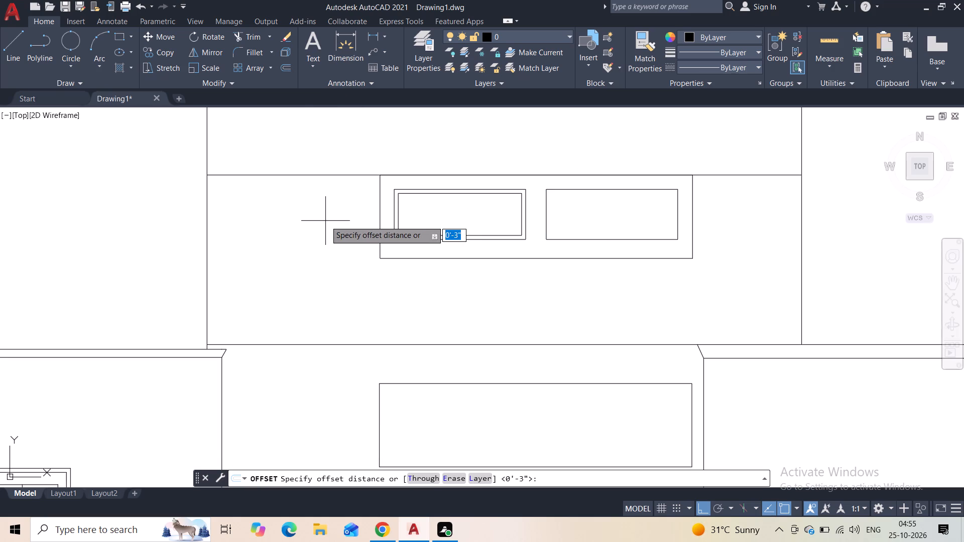
text(3")
key(Return)
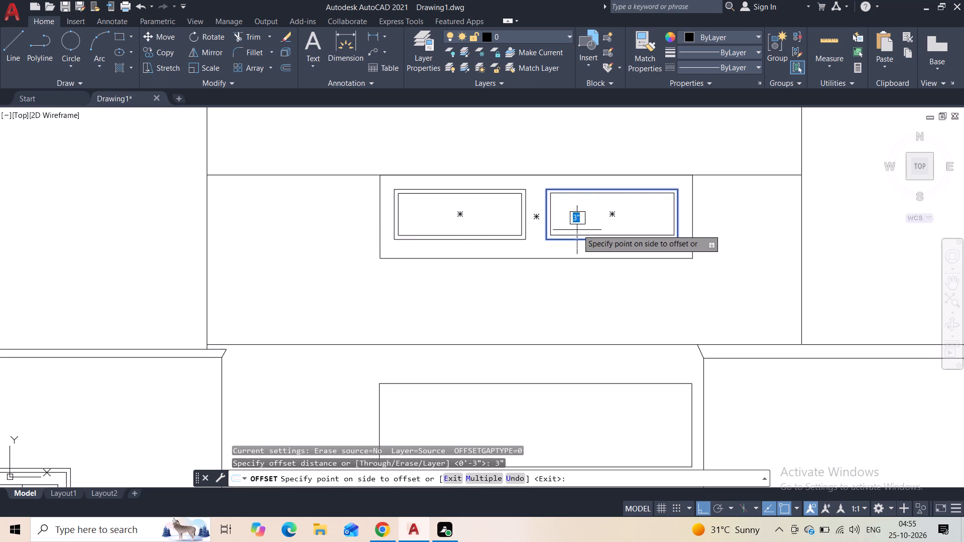
click(578, 228)
key(Escape)
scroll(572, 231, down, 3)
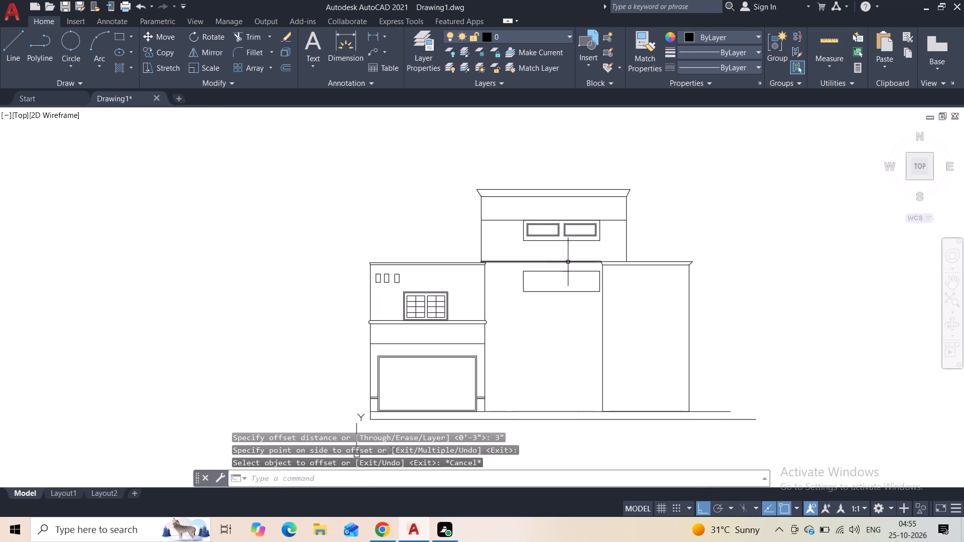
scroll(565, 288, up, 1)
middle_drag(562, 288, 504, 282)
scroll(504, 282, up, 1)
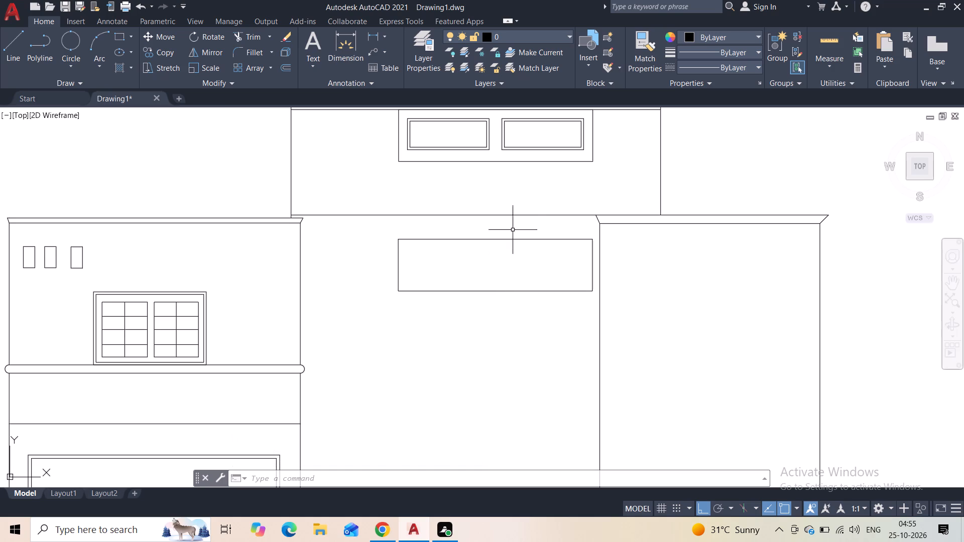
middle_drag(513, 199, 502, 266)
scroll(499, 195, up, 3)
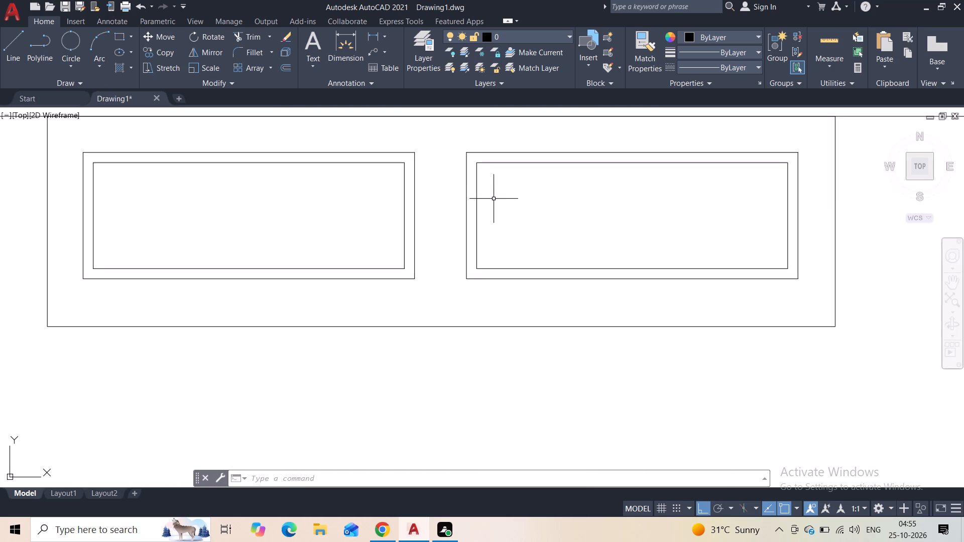
Stretch the facing edges of the upper window's two outer pane frames toward each other, right frame about 5" and left frame about 6".
click(466, 212)
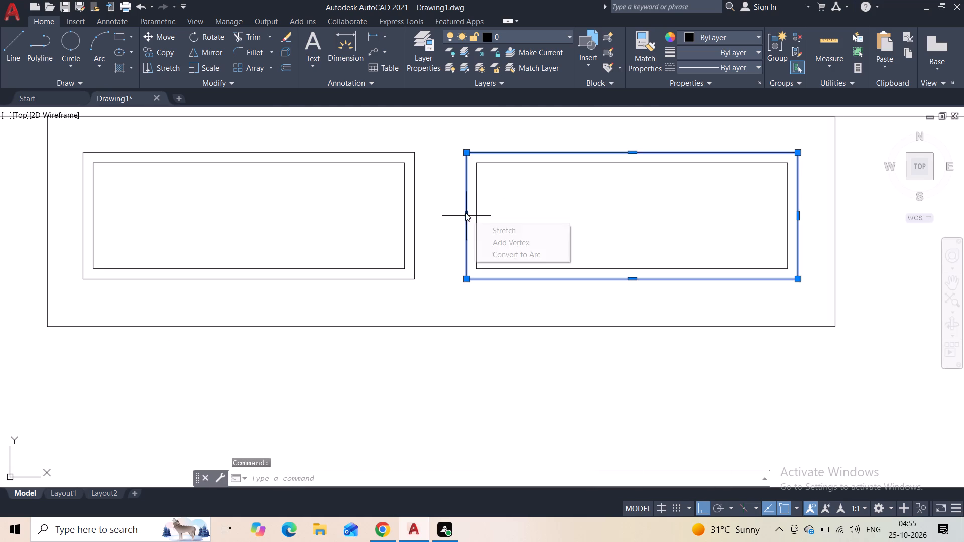
click(465, 212)
key(Escape)
key(Escape)
click(465, 217)
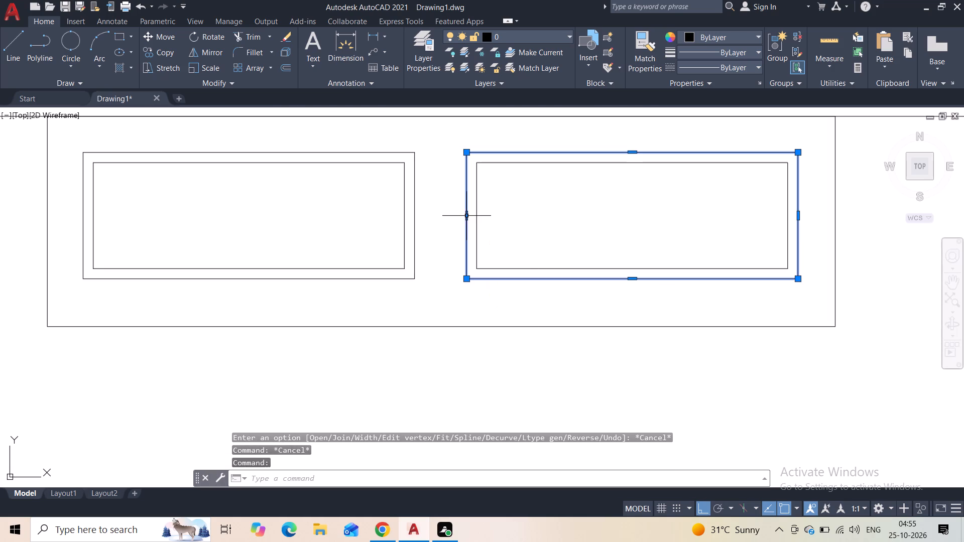
click(467, 219)
click(467, 215)
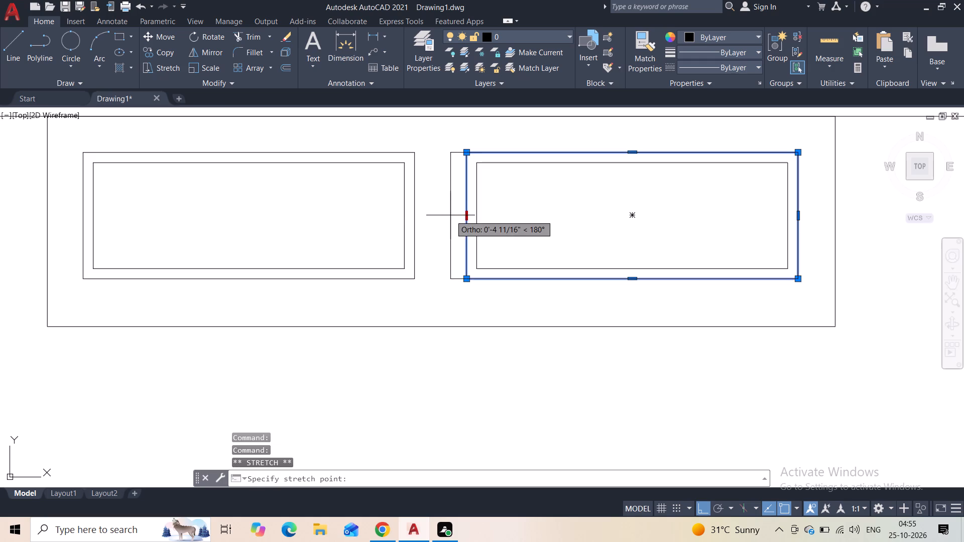
click(450, 215)
click(416, 216)
click(415, 216)
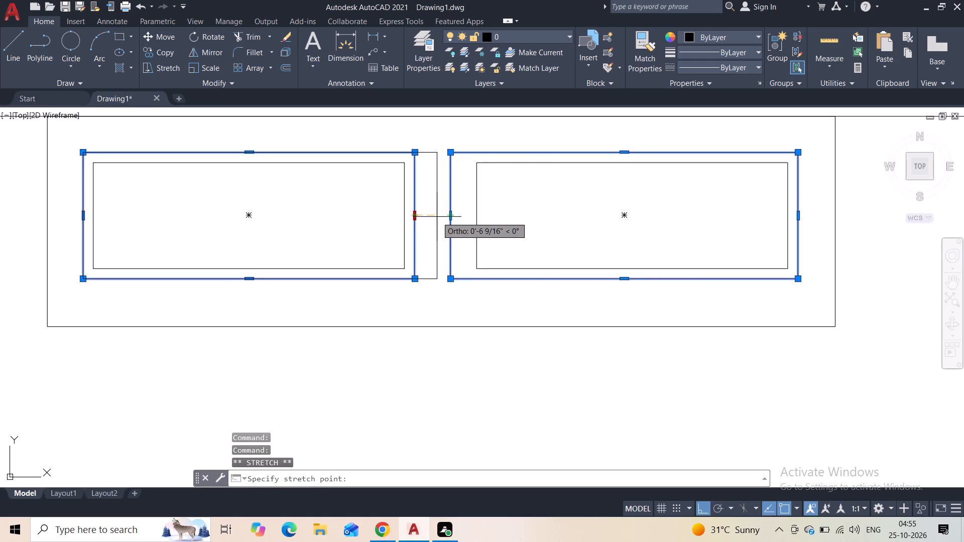
click(434, 217)
key(Escape)
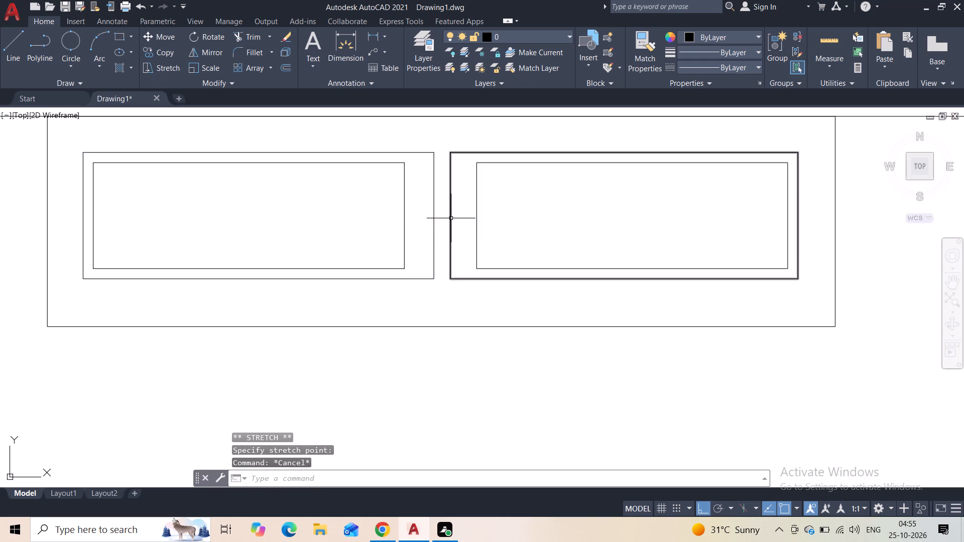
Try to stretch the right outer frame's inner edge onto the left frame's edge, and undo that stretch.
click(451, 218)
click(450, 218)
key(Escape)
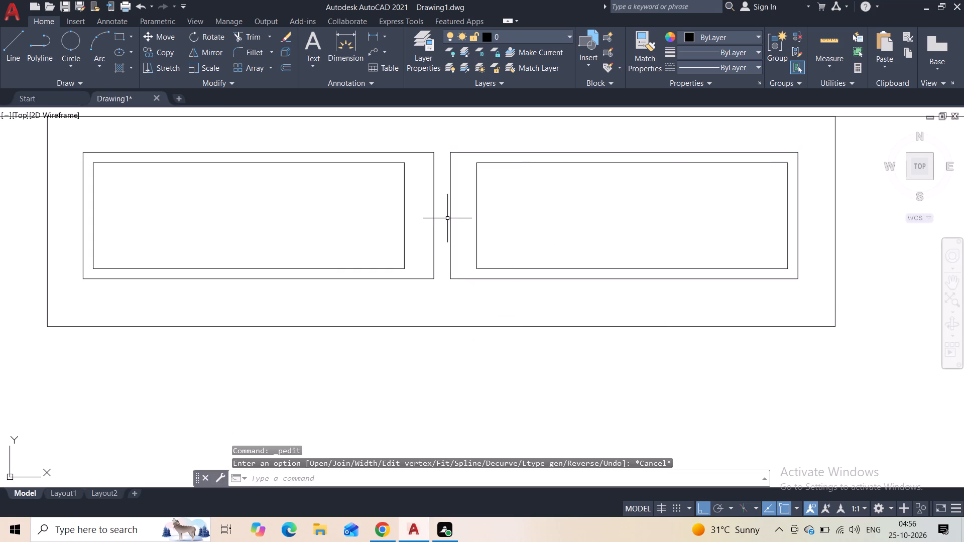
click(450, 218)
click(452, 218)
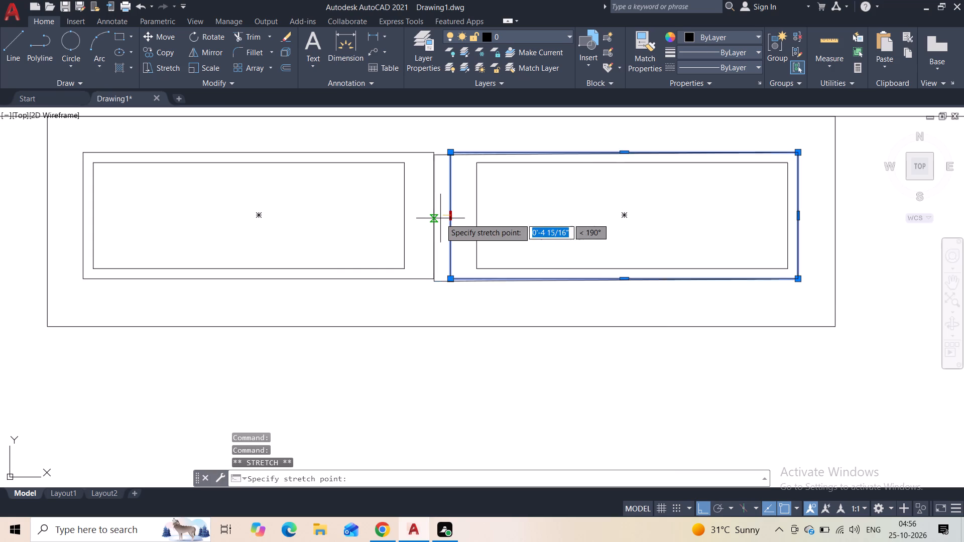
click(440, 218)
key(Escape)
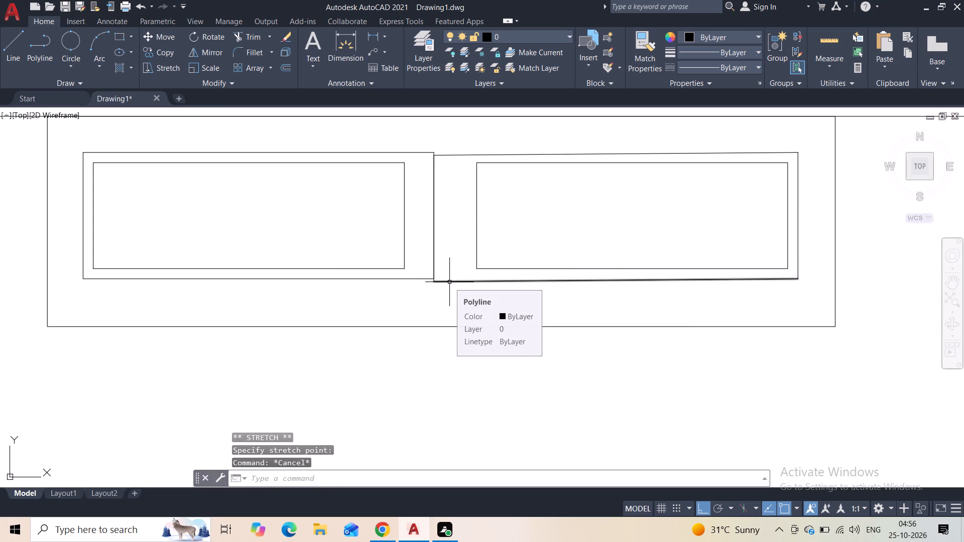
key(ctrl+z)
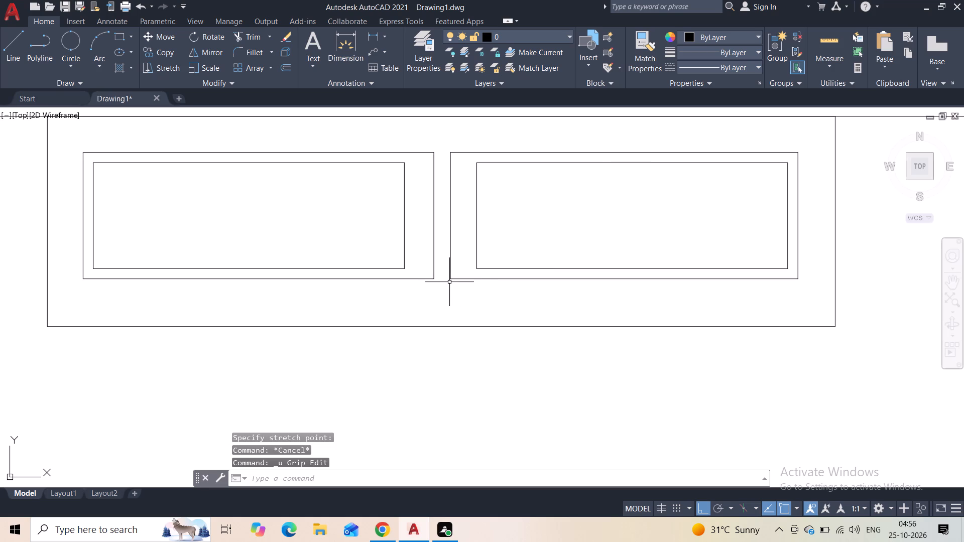
Stretch the right outer frame's inner edge about 2 1/2" toward the left frame, and stretch the left frame's inner edge to meet it.
click(459, 226)
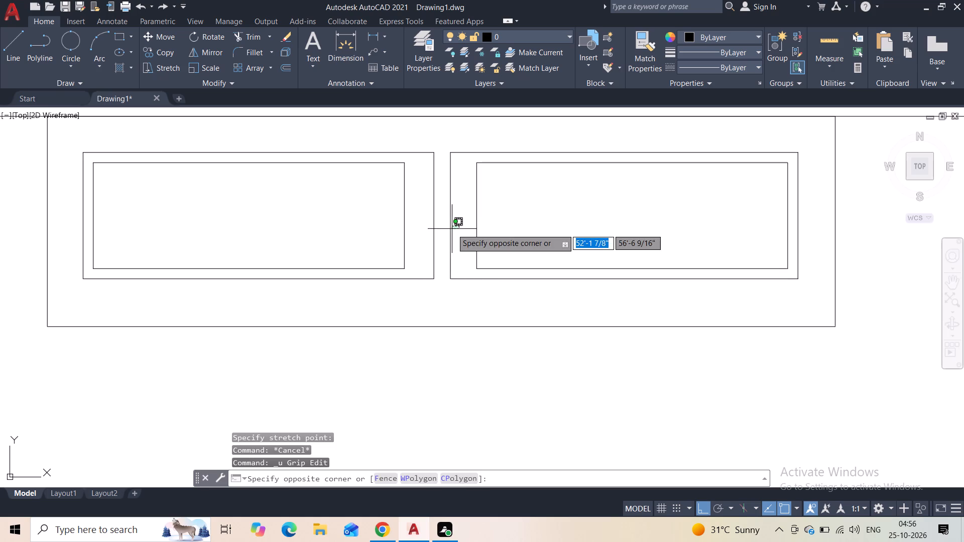
drag(447, 229, 446, 223)
click(451, 214)
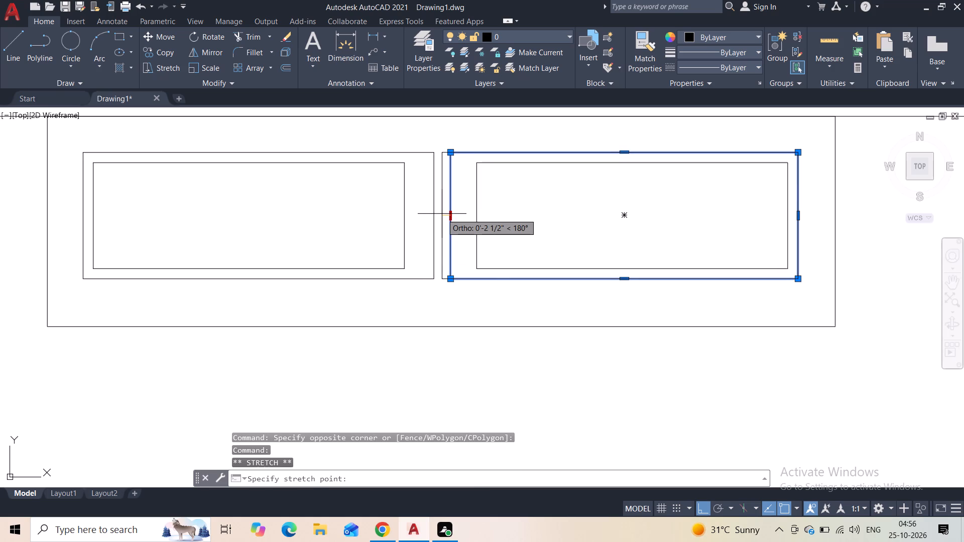
click(442, 214)
click(434, 215)
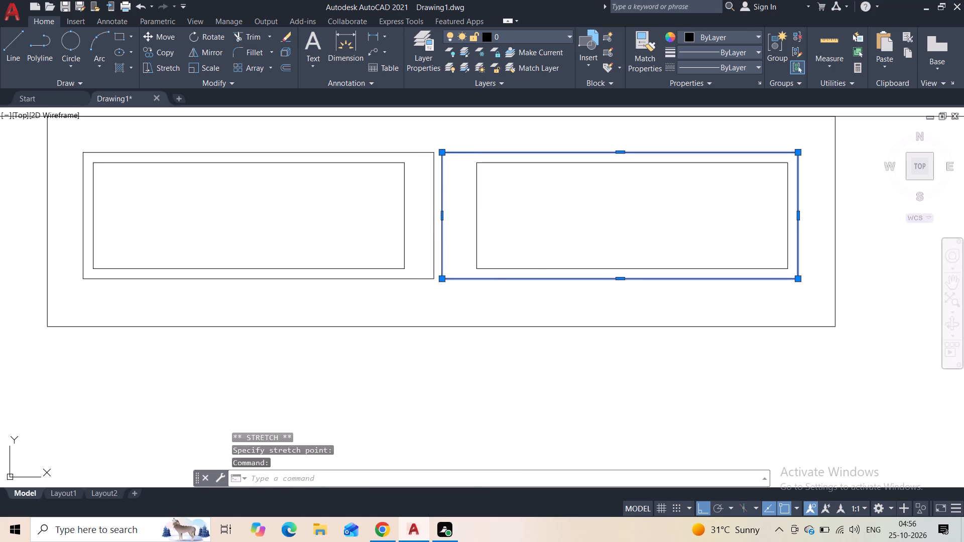
click(434, 215)
click(440, 217)
key(Escape)
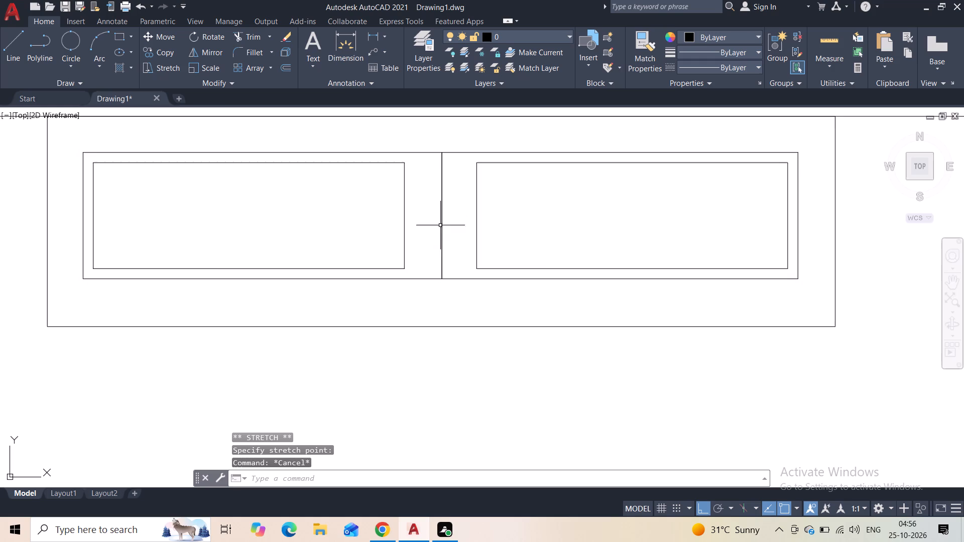
Copy the upper window's paired panes and frames straight down to the centre of the lower rectangle.
scroll(441, 240, down, 3)
middle_drag(440, 275, 434, 264)
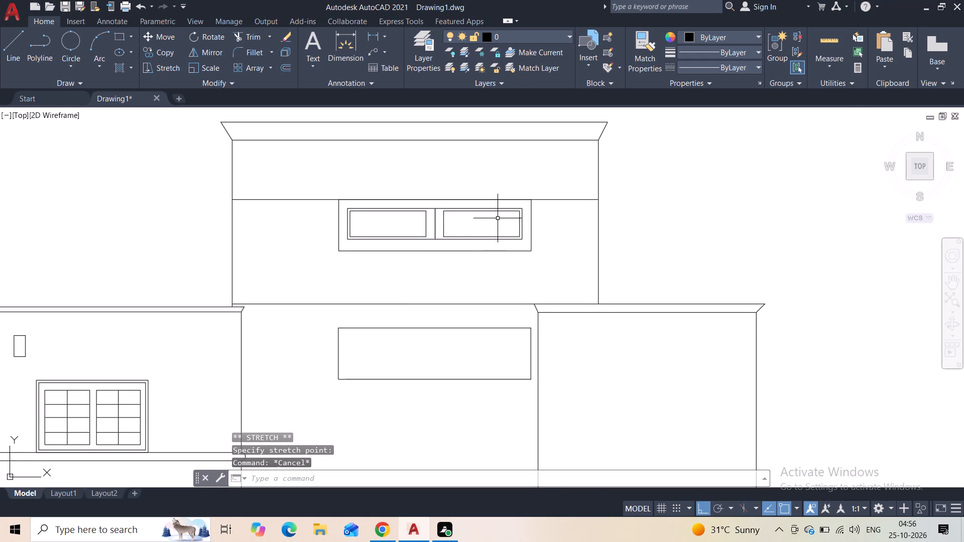
click(495, 205)
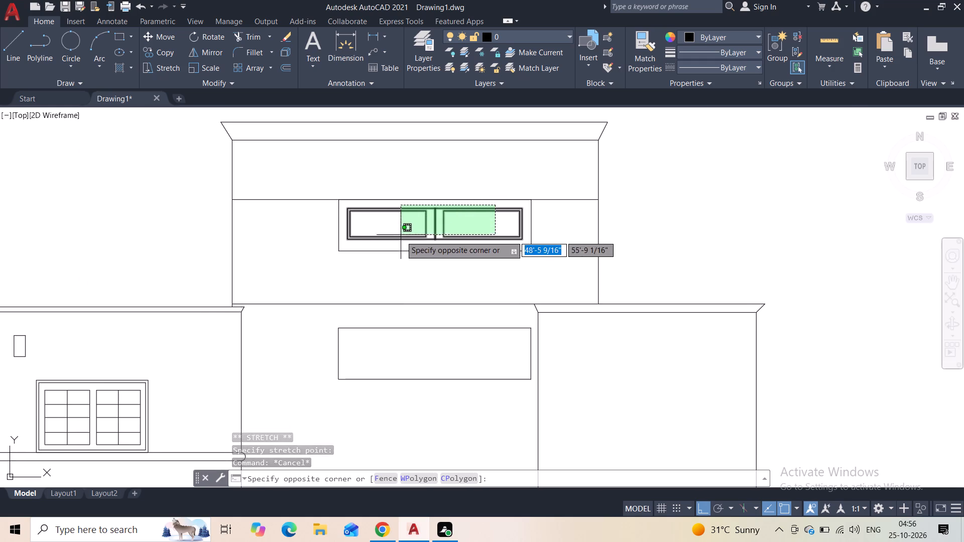
click(401, 236)
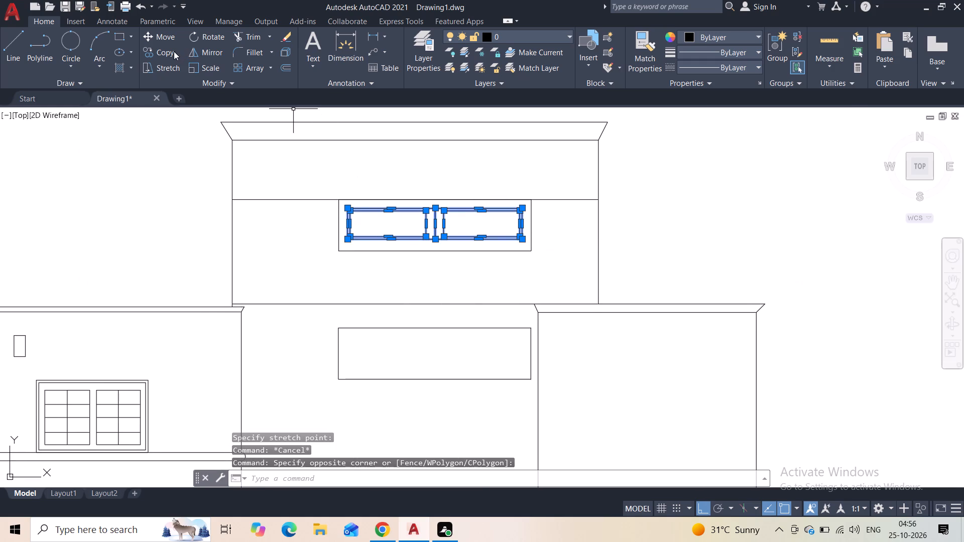
click(161, 31)
key(Escape)
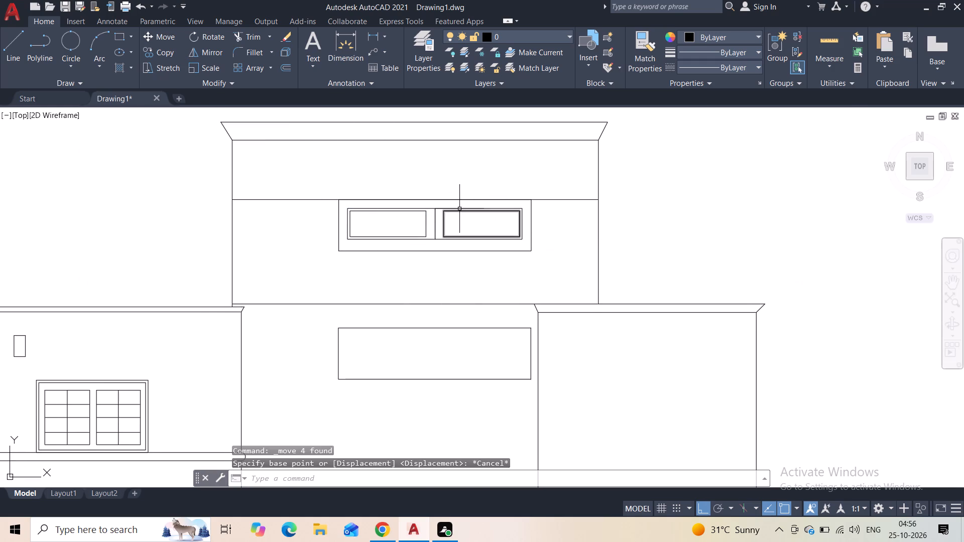
click(463, 205)
click(399, 228)
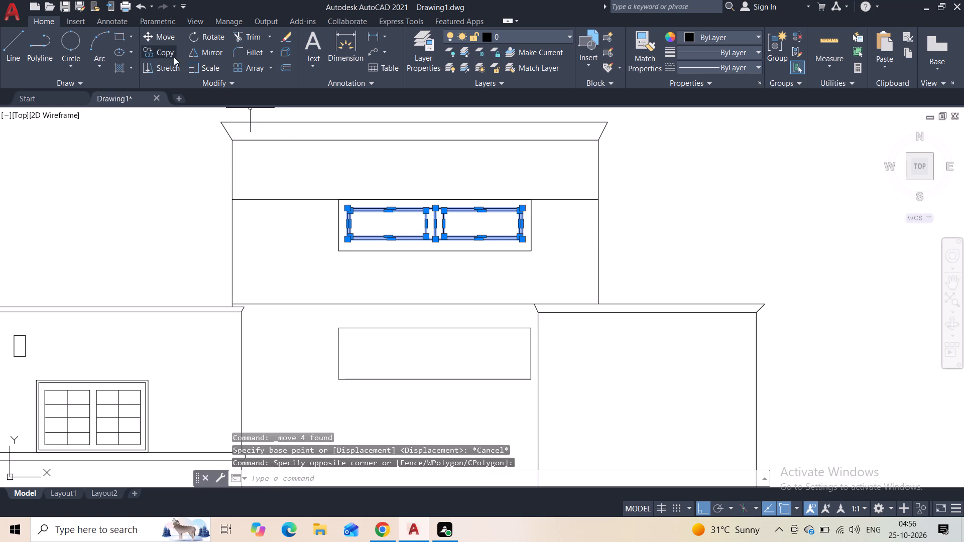
click(174, 57)
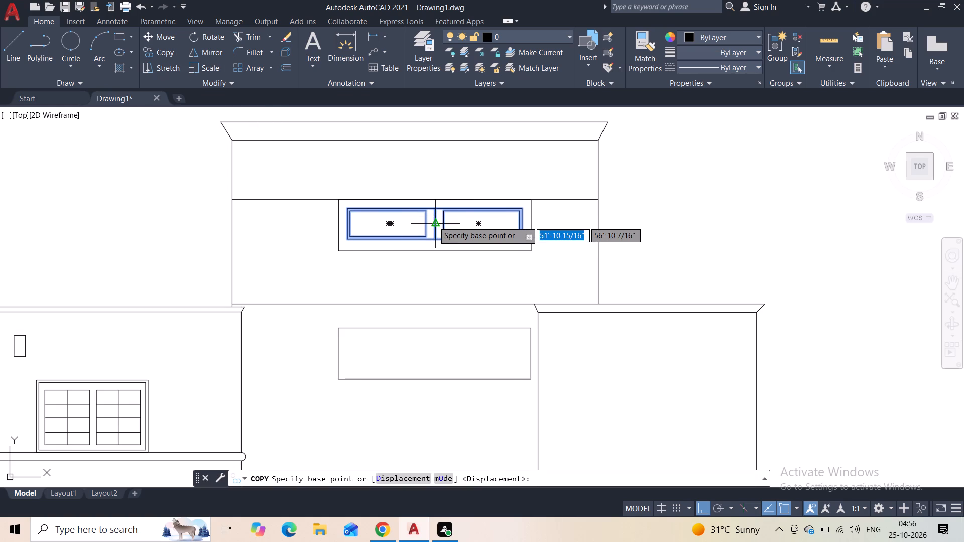
click(433, 222)
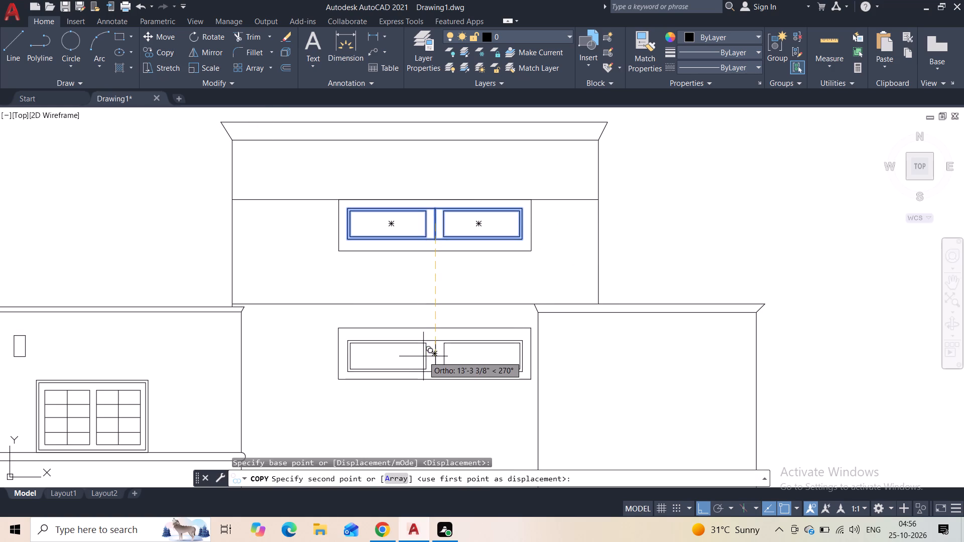
click(436, 356)
key(Escape)
Draw a horizontal line about 29'-7" long between the left and right blocks, just below the lower window.
scroll(496, 306, down, 2)
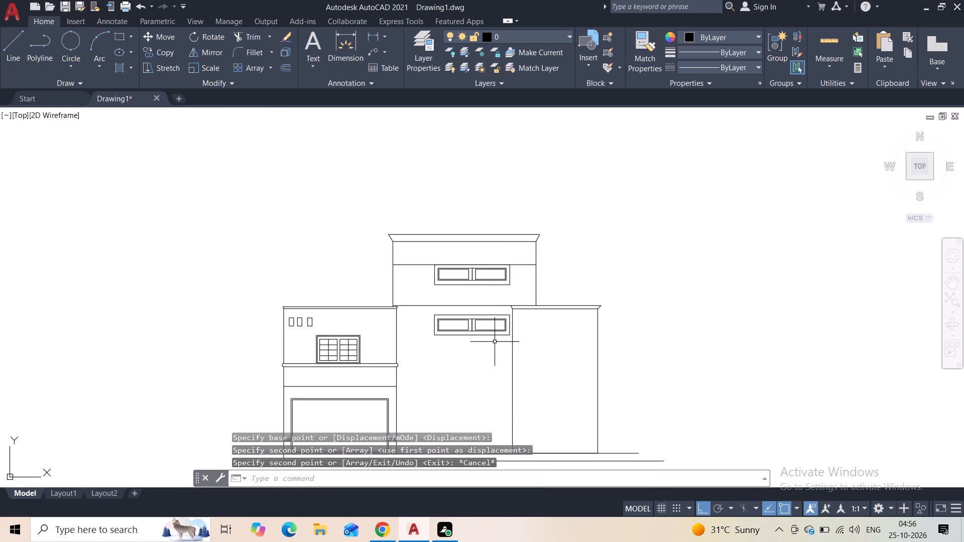
middle_drag(493, 347, 487, 284)
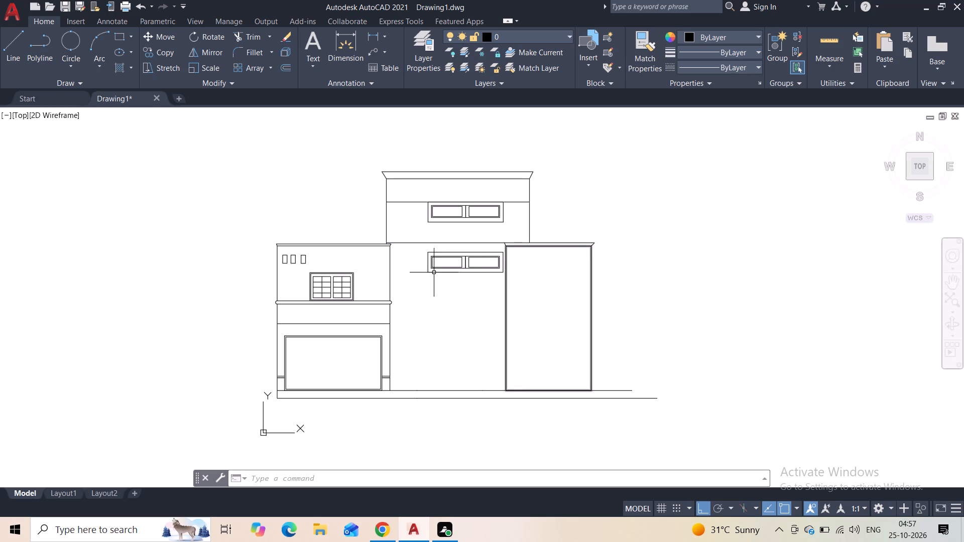
middle_drag(429, 281, 411, 271)
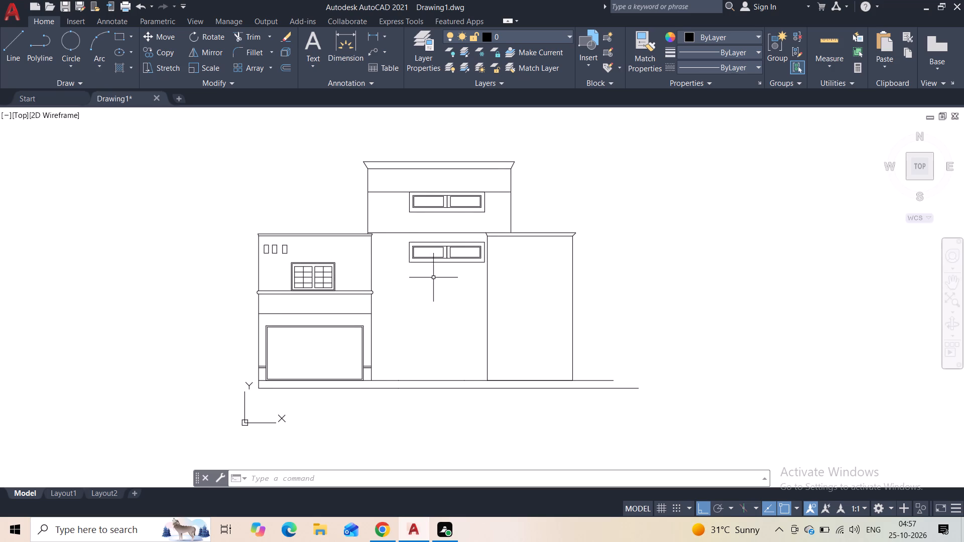
key(space)
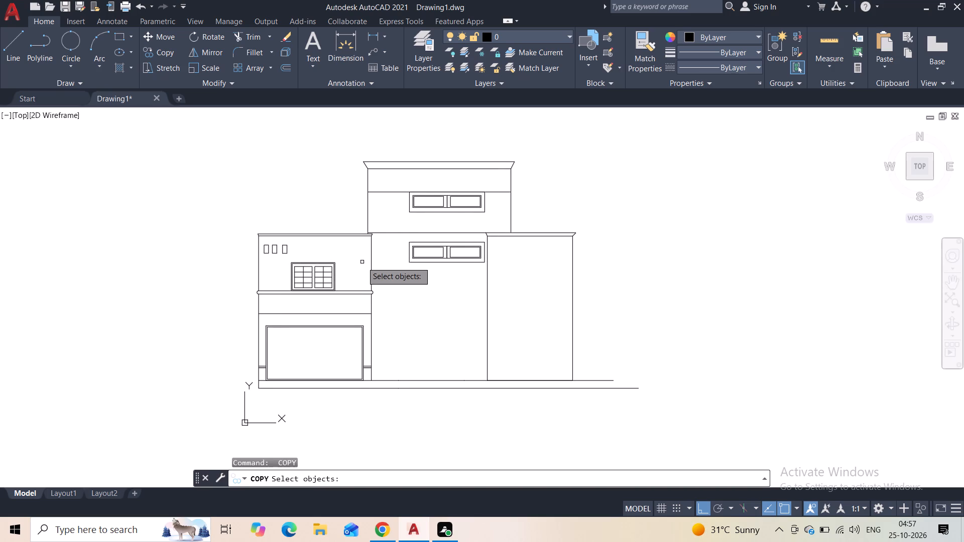
key(Escape)
click(22, 63)
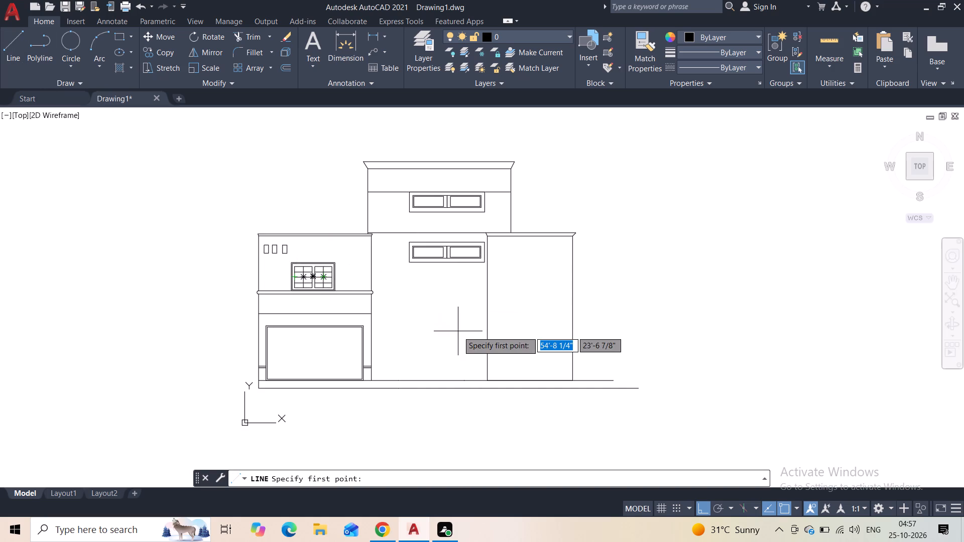
scroll(406, 288, up, 2)
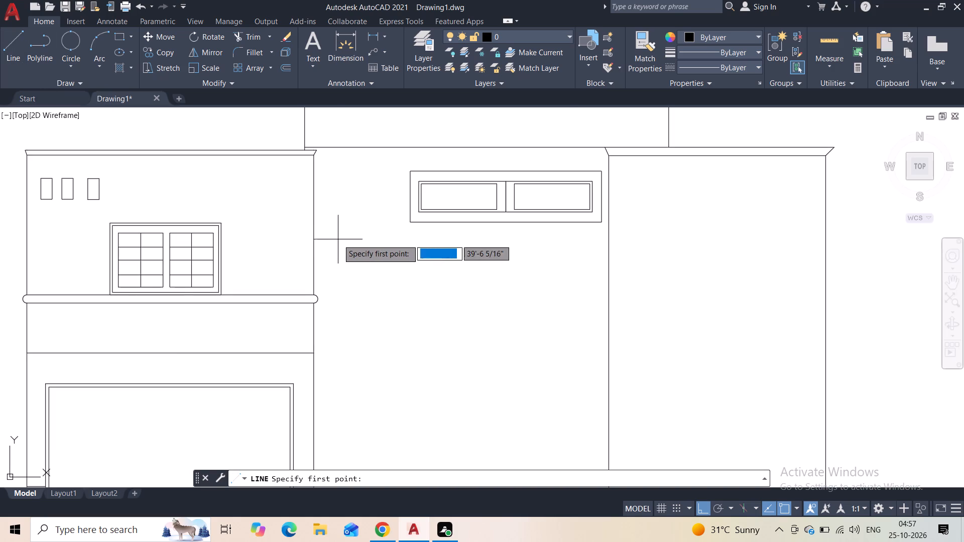
click(315, 231)
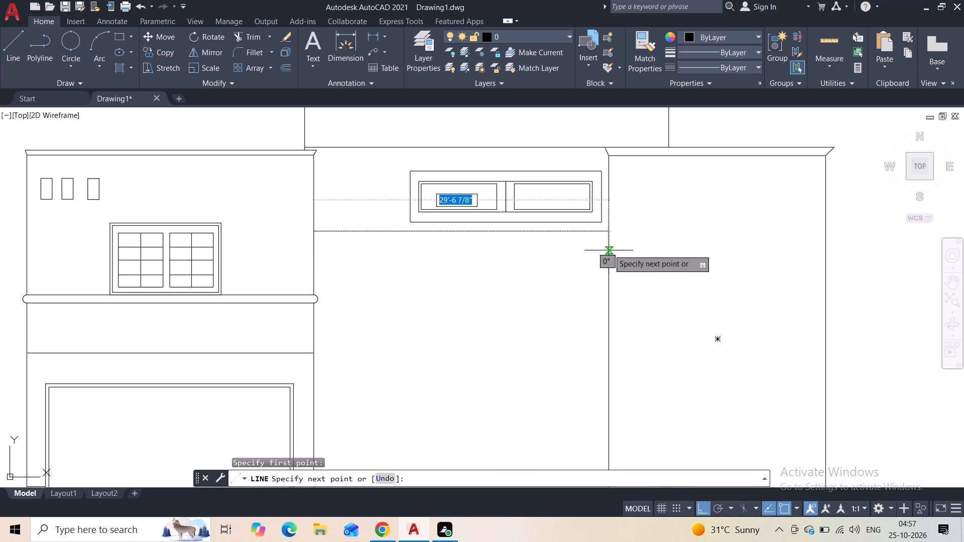
click(610, 237)
key(Escape)
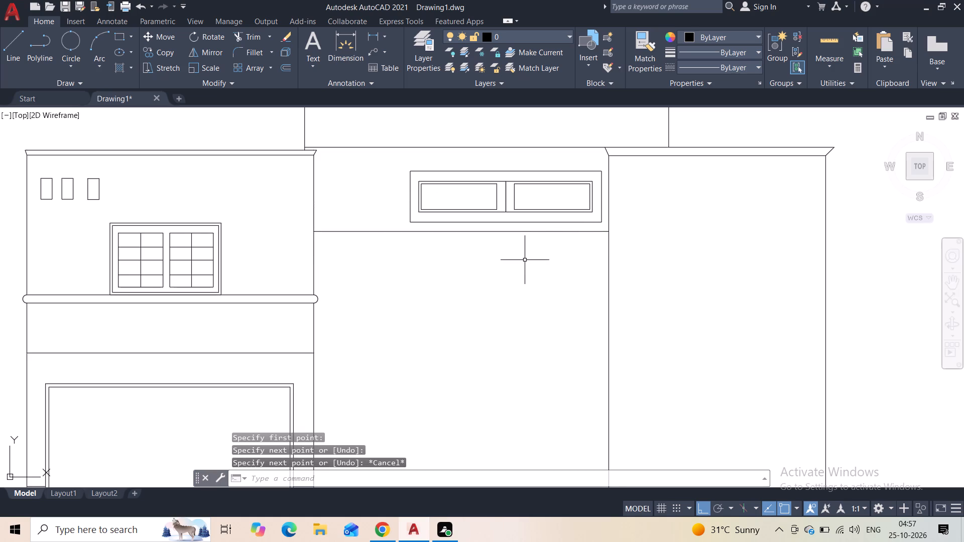
Move the new horizontal line straight down about 10", farther below the lower window.
click(392, 226)
click(387, 237)
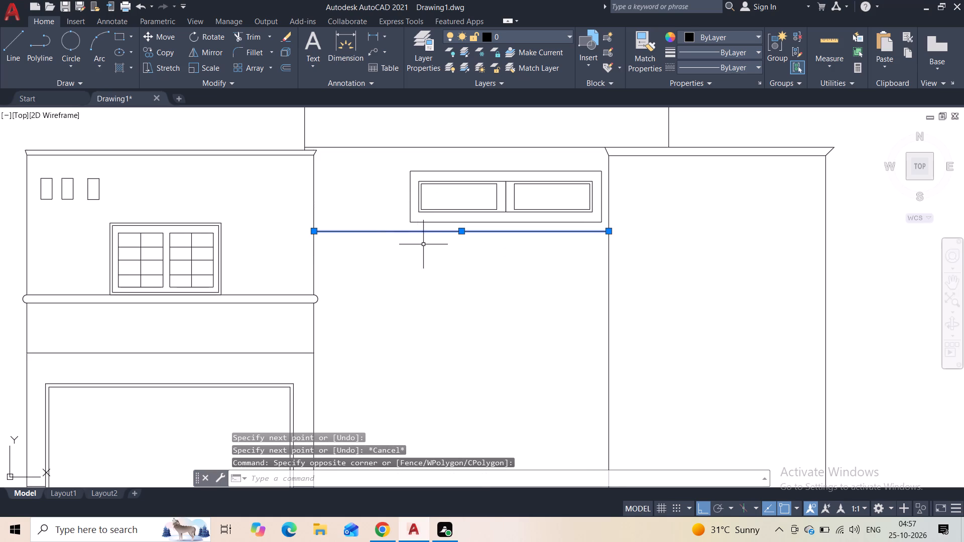
click(165, 43)
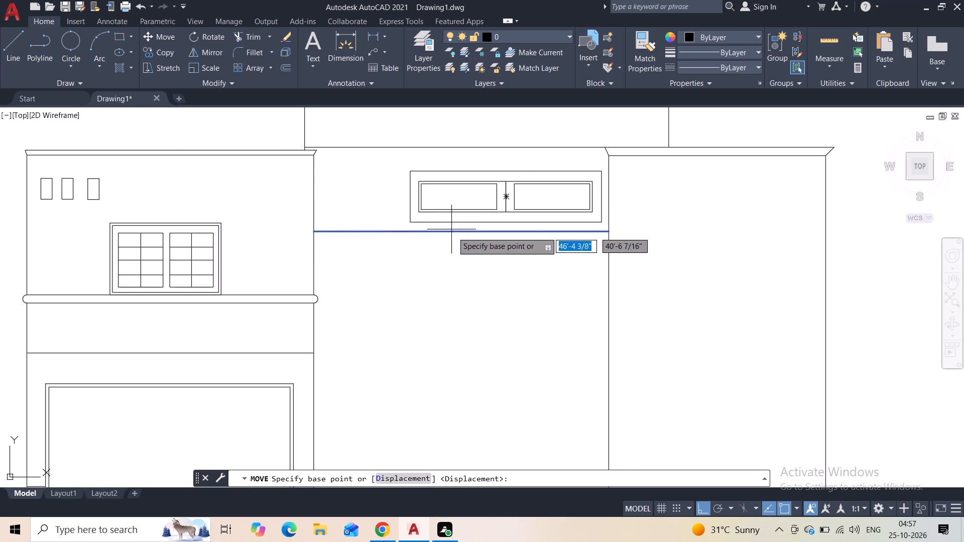
click(453, 234)
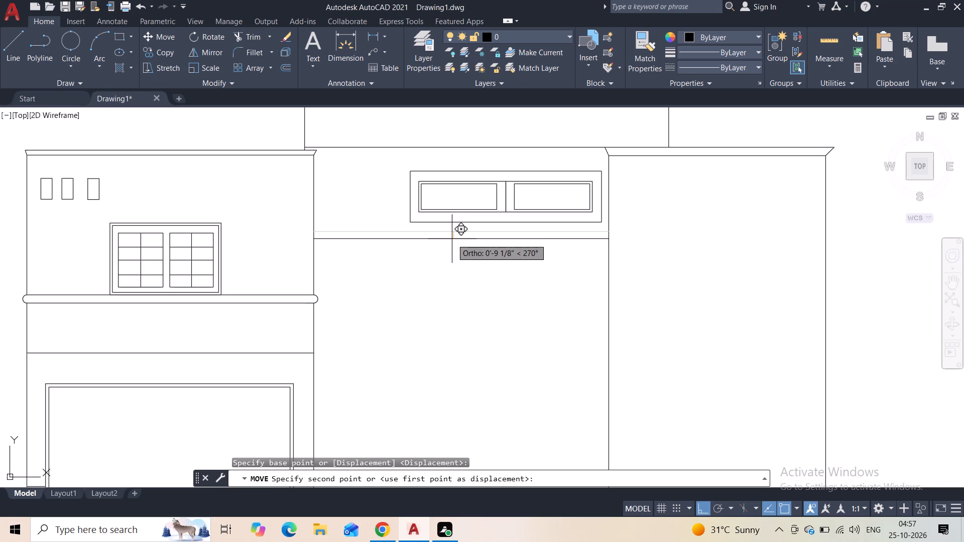
click(451, 240)
key(Escape)
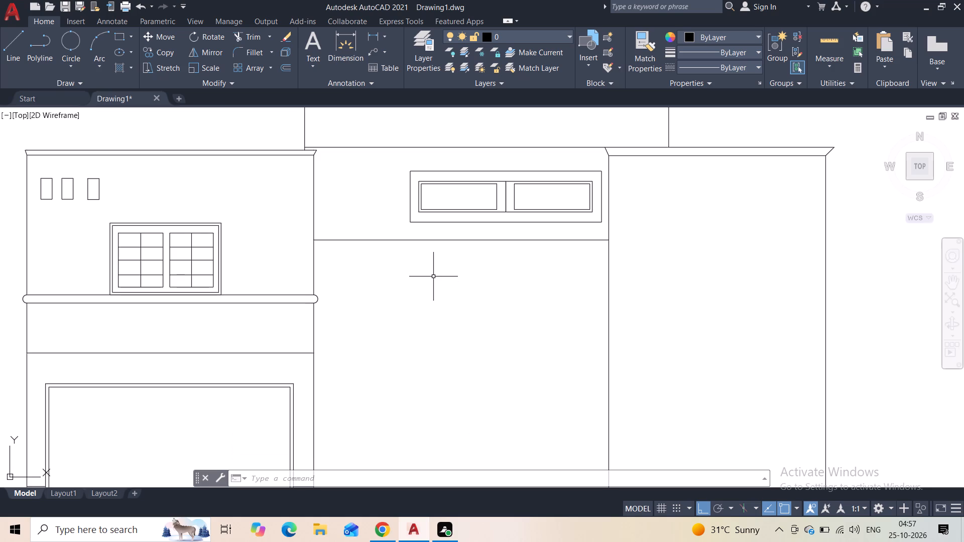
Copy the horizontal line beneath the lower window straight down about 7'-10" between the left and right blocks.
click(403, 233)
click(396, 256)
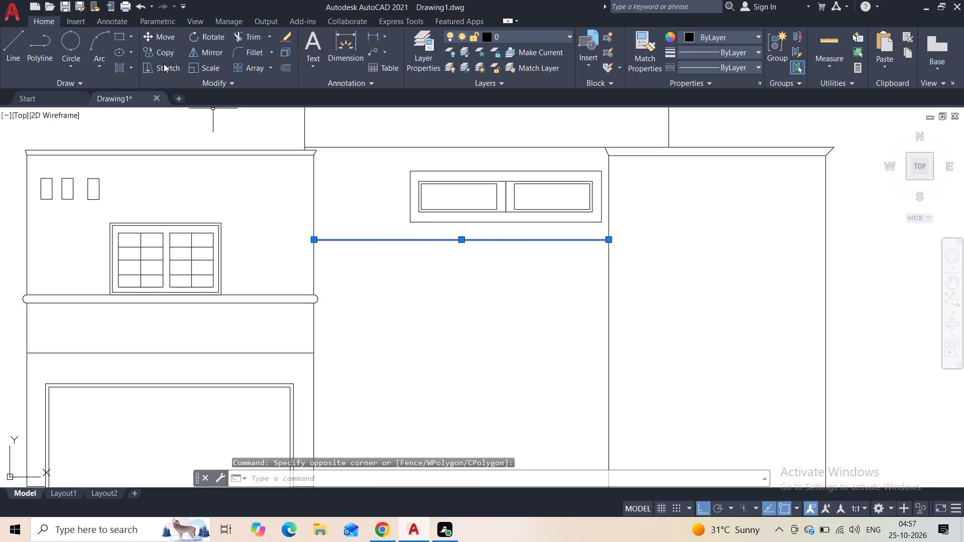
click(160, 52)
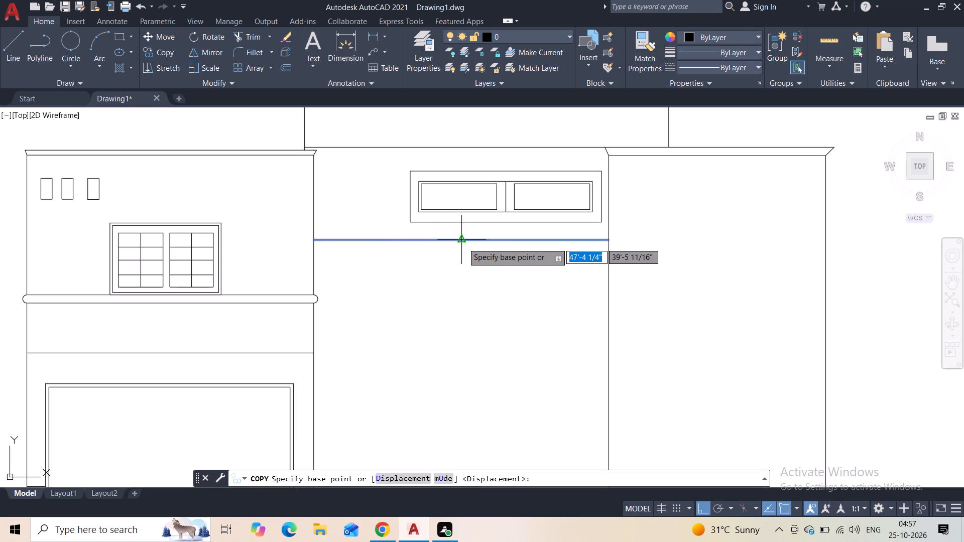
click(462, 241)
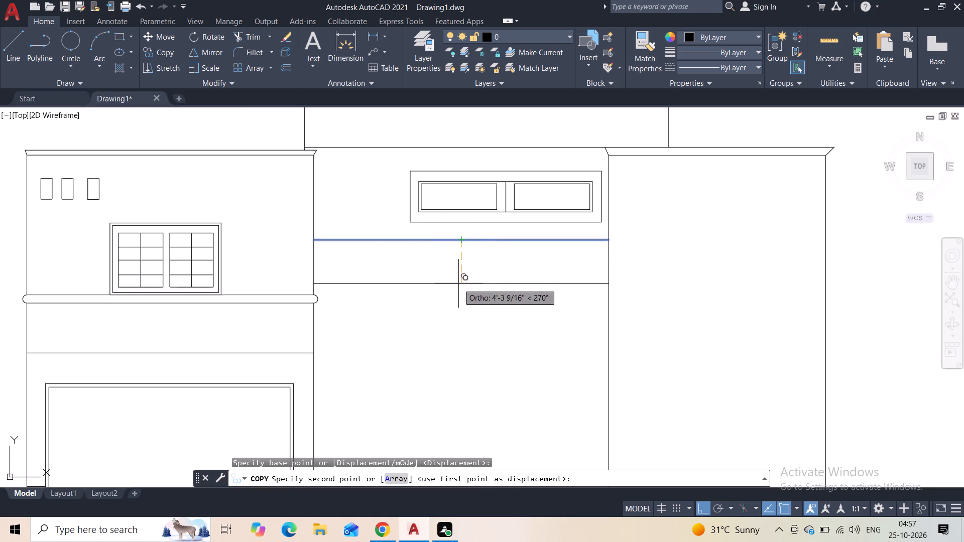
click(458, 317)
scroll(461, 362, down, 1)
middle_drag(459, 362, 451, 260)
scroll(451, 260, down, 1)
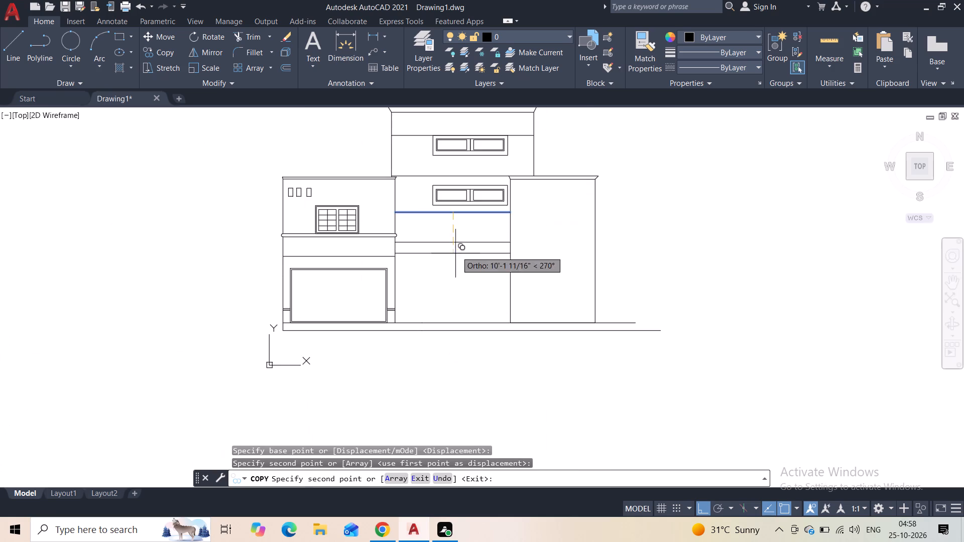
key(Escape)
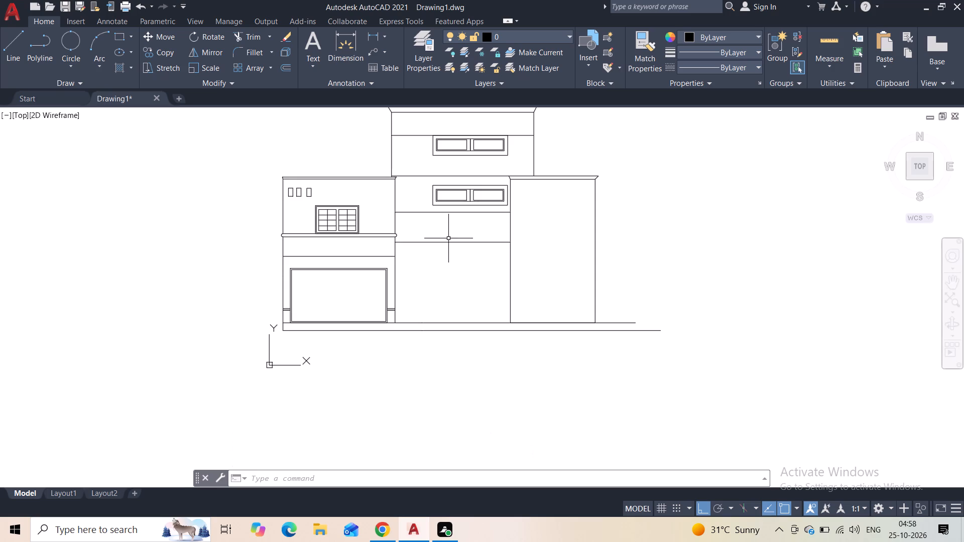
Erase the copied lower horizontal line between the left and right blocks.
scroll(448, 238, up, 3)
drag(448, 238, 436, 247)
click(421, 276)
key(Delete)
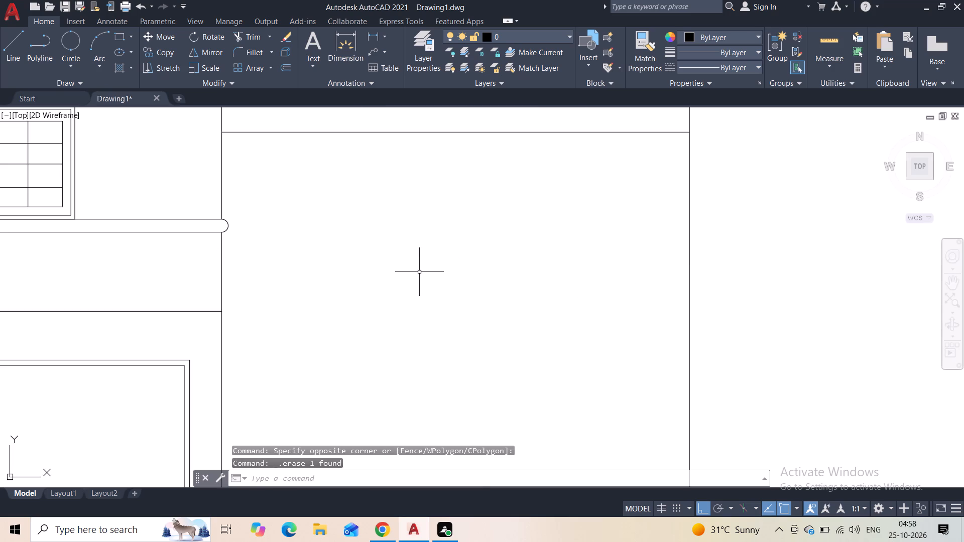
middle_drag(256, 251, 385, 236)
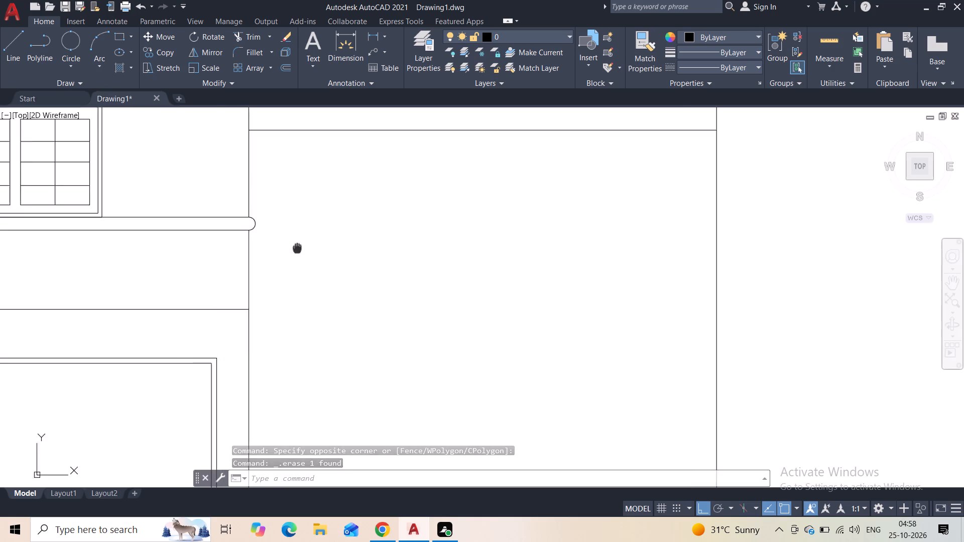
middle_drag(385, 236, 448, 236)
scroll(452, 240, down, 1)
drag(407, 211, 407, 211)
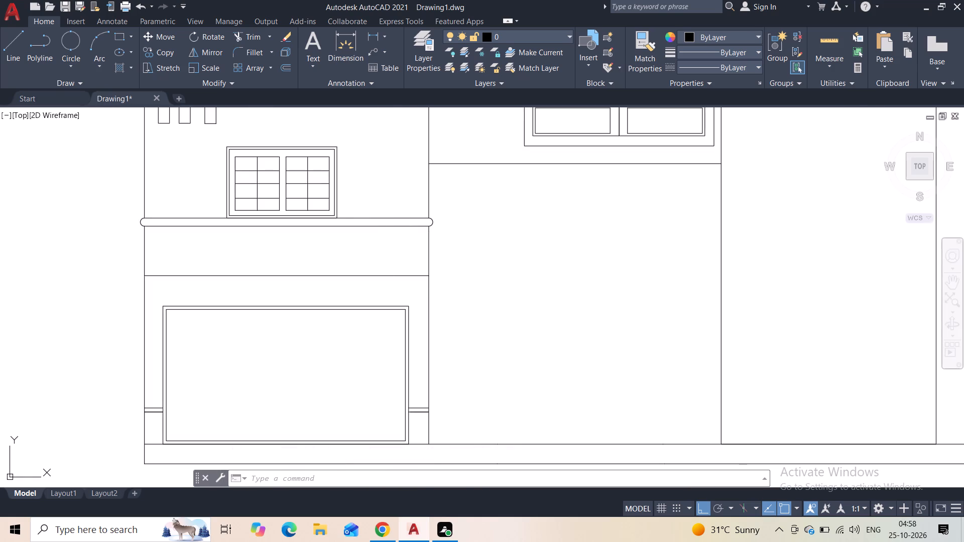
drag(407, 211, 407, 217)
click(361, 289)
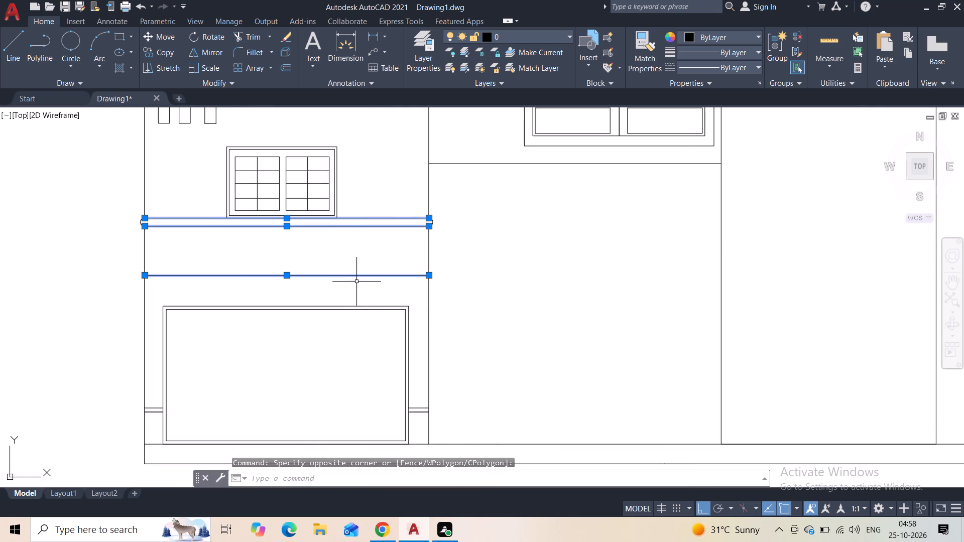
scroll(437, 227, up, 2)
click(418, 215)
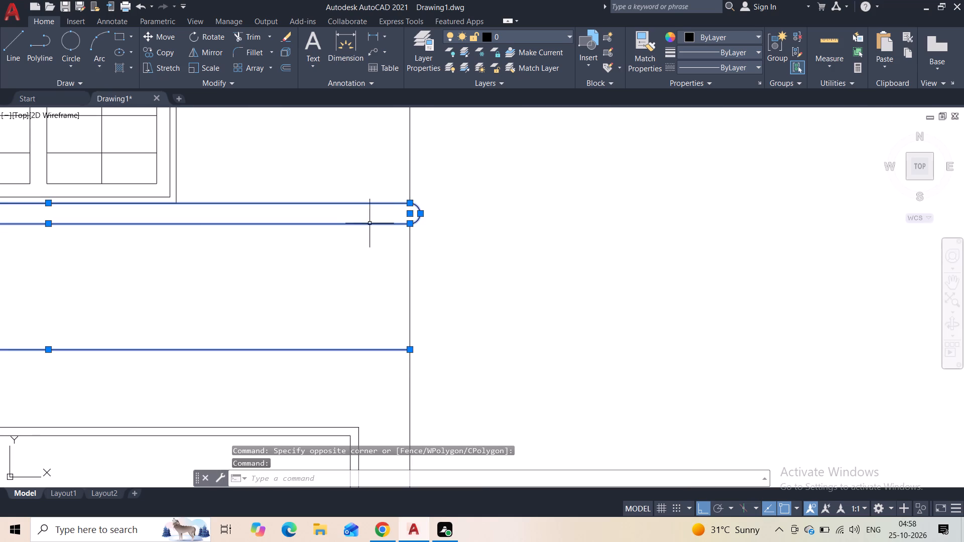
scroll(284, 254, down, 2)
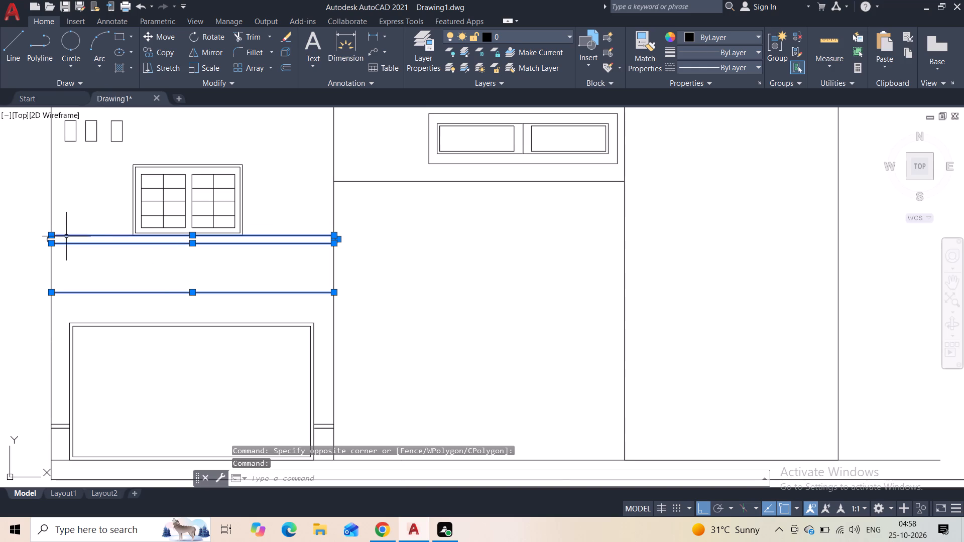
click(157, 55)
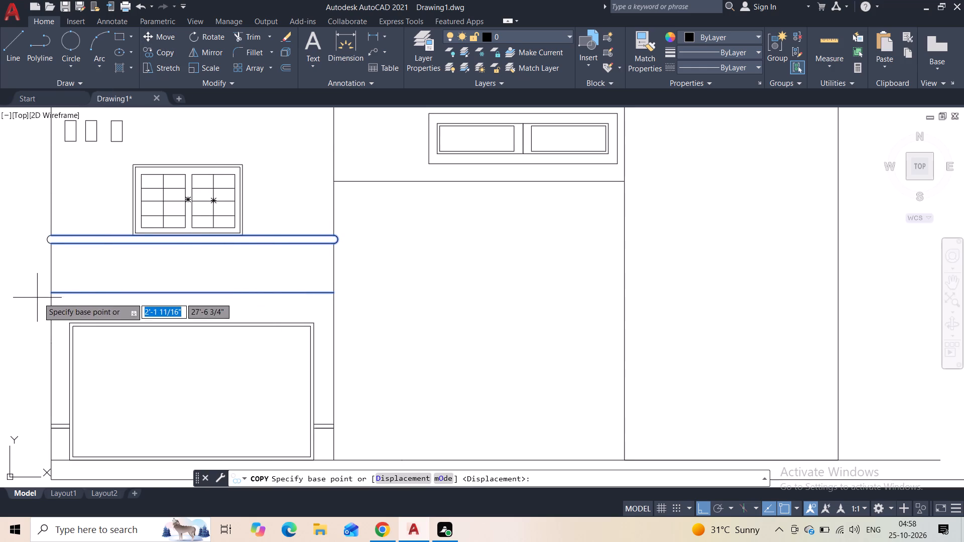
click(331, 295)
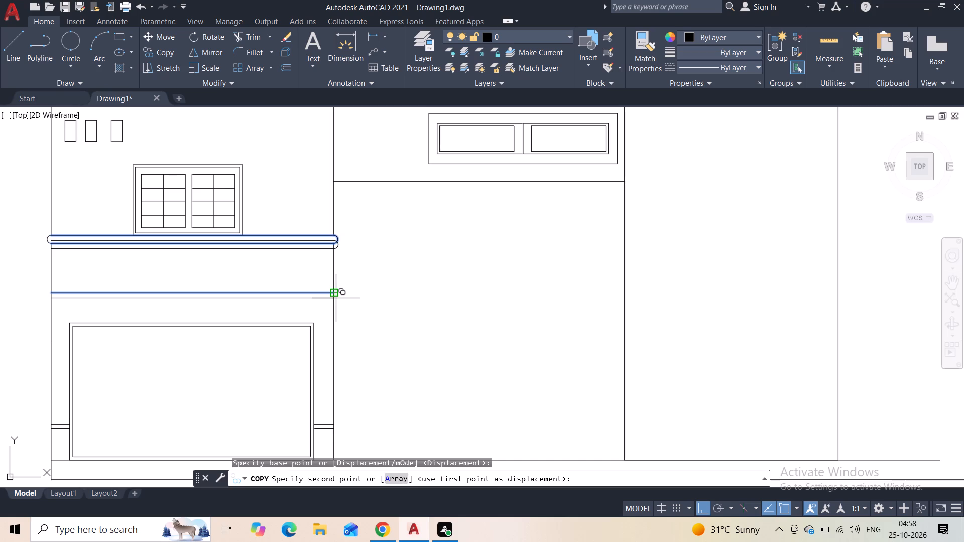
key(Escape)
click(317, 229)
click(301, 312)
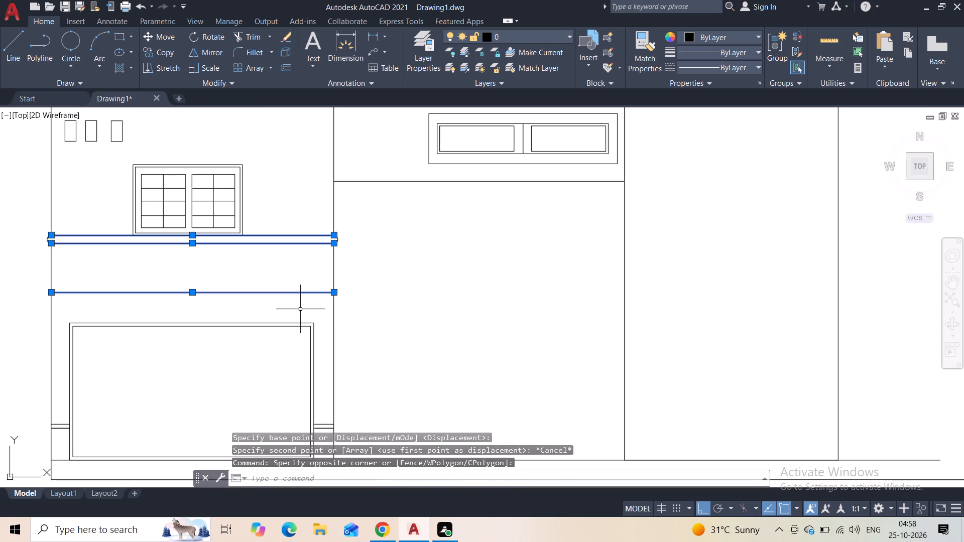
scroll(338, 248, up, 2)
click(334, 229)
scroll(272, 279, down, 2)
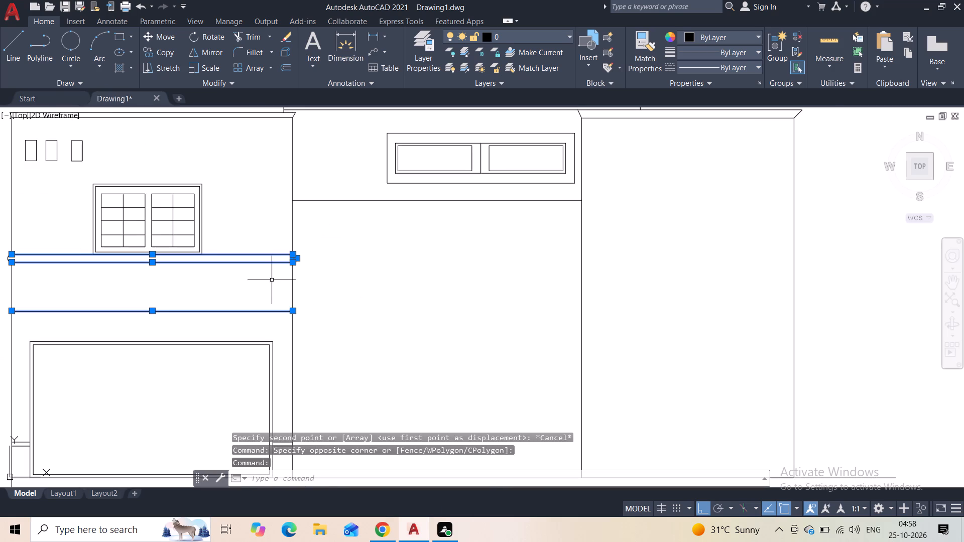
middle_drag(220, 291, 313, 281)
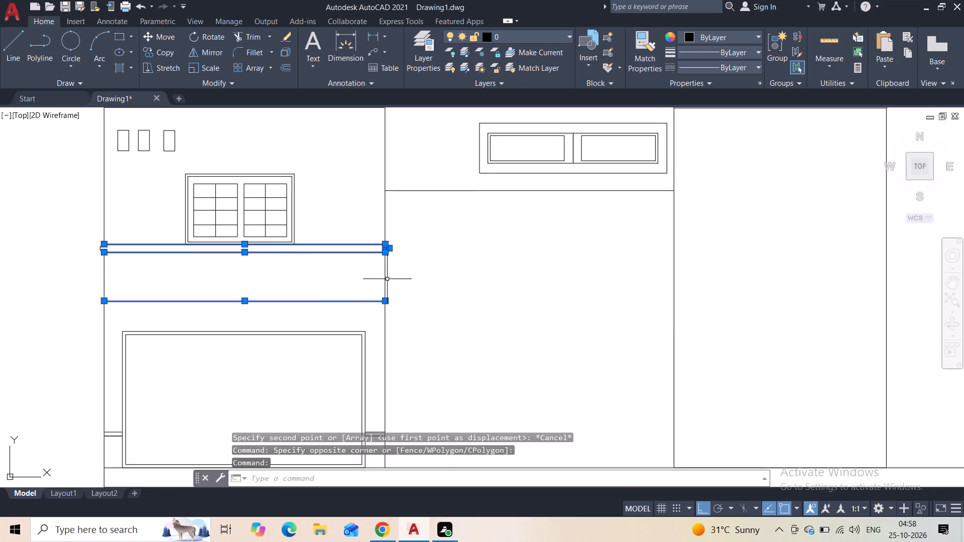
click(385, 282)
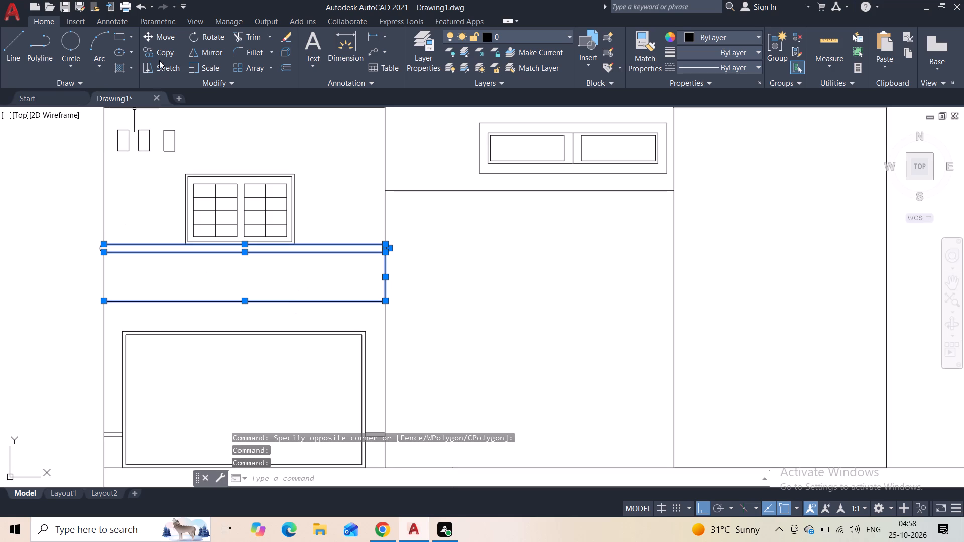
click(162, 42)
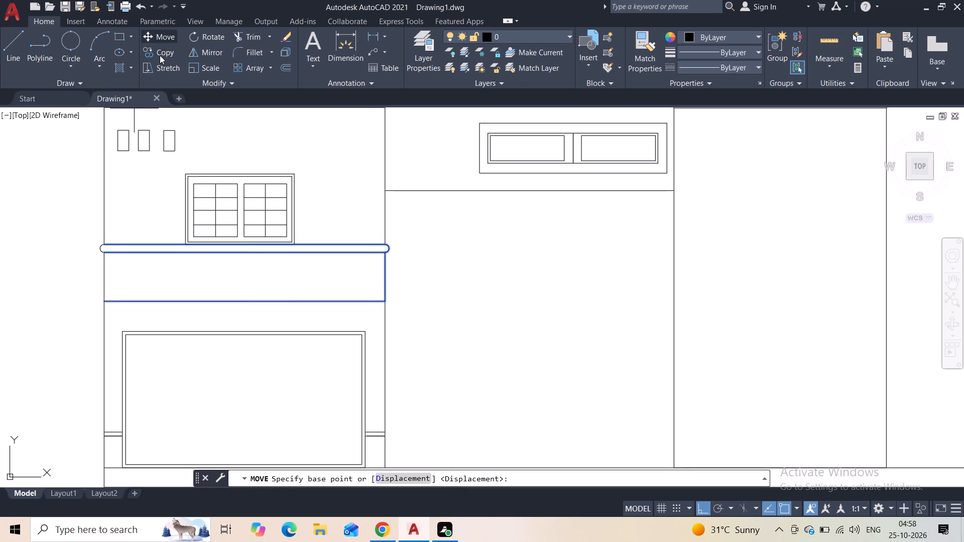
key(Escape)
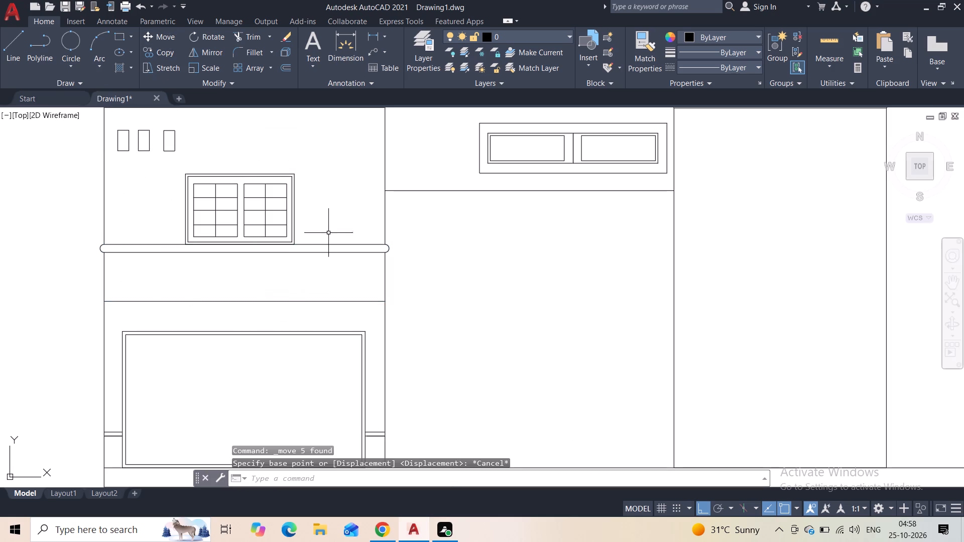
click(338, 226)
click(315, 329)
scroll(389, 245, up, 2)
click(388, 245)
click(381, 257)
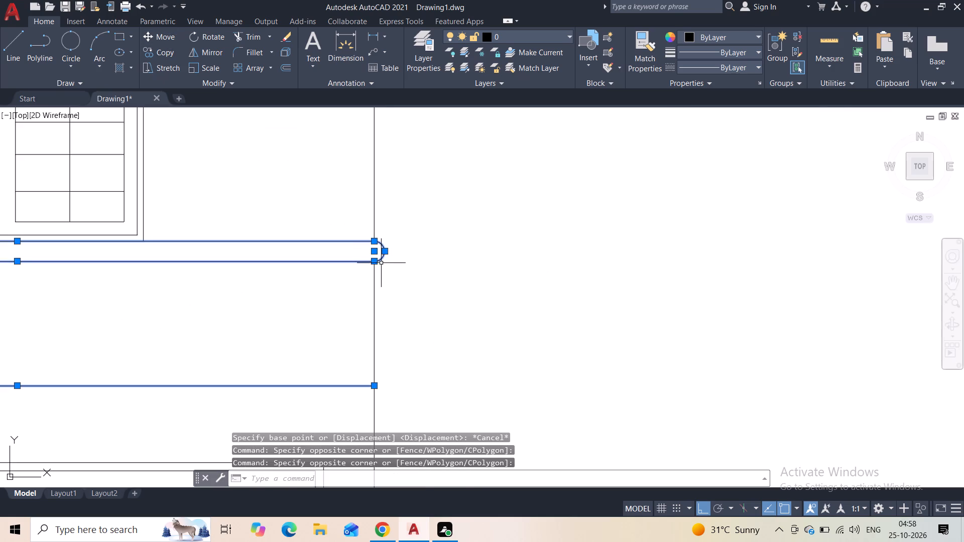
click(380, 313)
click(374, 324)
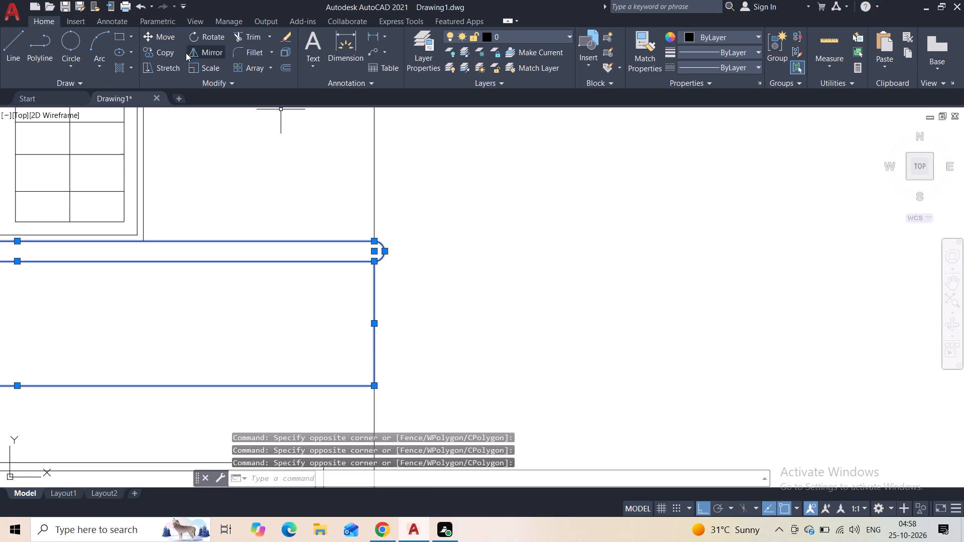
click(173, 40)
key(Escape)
Copy the left block's three horizontal band lines, rounded right end and short vertical edge about 37' horizontally, overlapping the right block.
click(309, 236)
drag(271, 388, 270, 395)
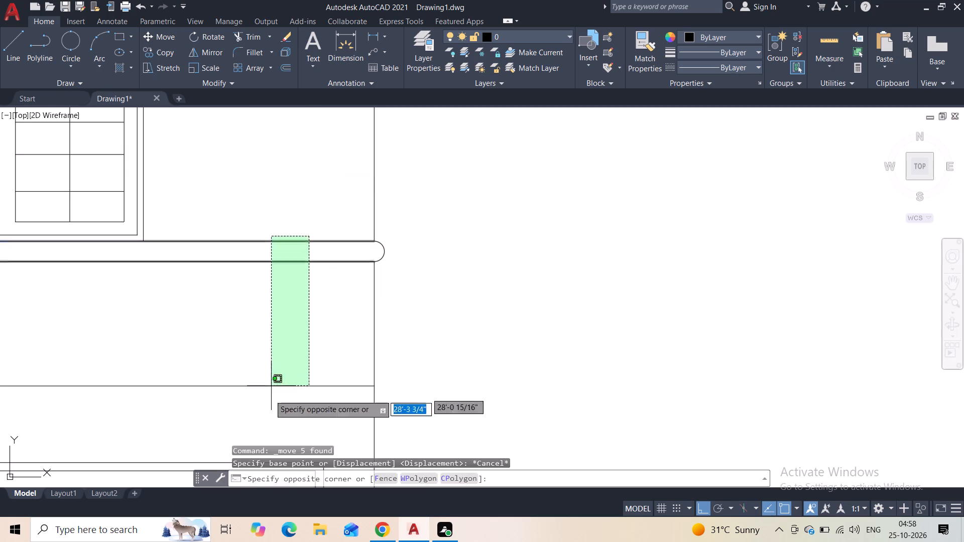
drag(270, 395, 265, 402)
click(384, 251)
drag(375, 329, 359, 337)
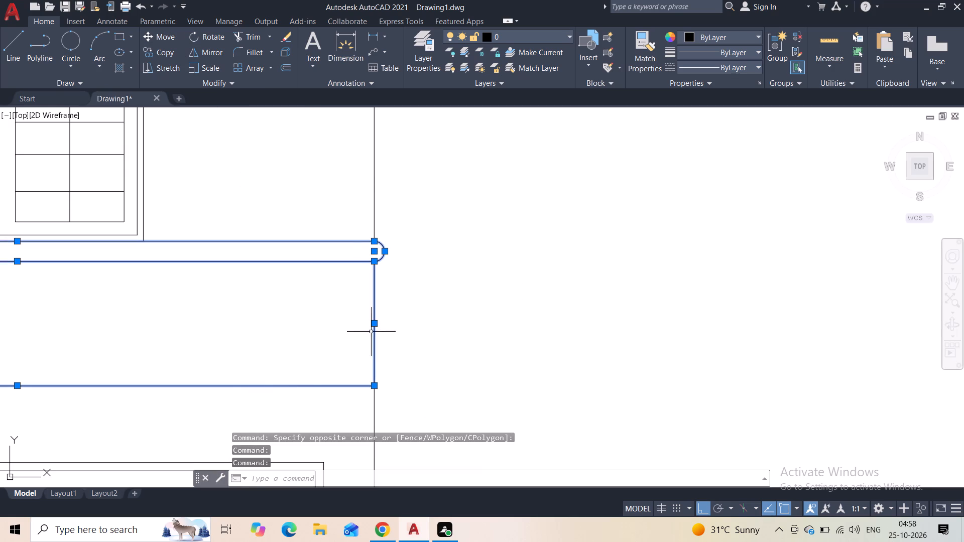
click(153, 54)
scroll(184, 225, down, 2)
middle_drag(162, 269, 161, 269)
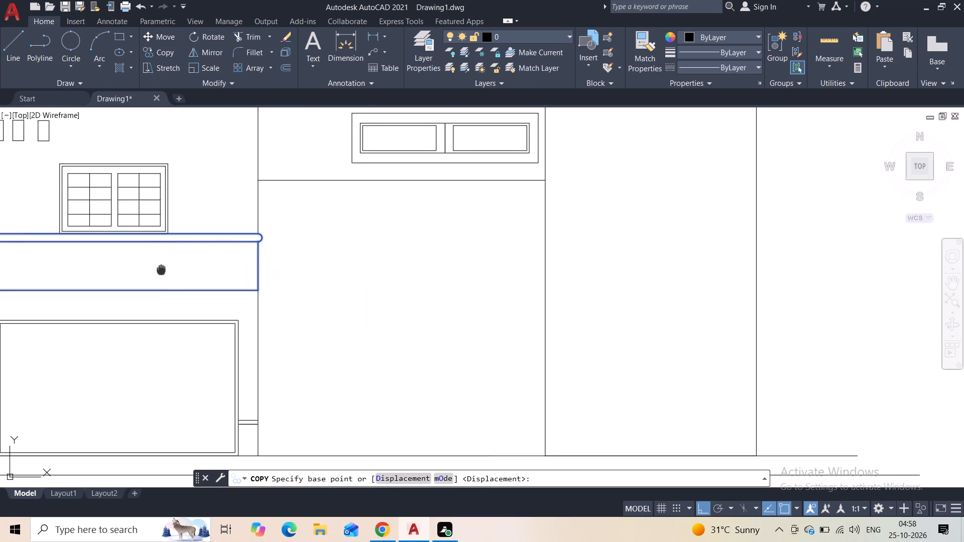
middle_drag(161, 269, 472, 221)
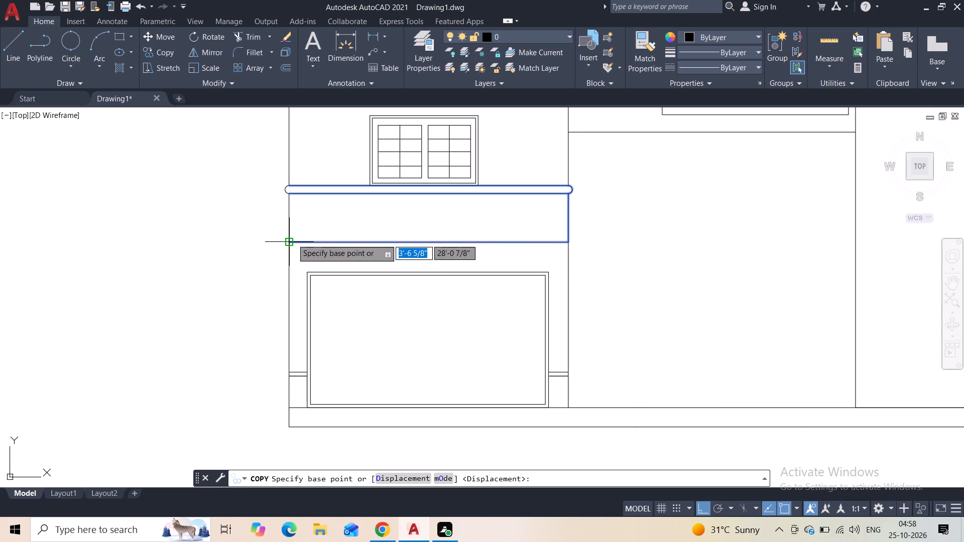
click(293, 239)
middle_drag(543, 226, 349, 247)
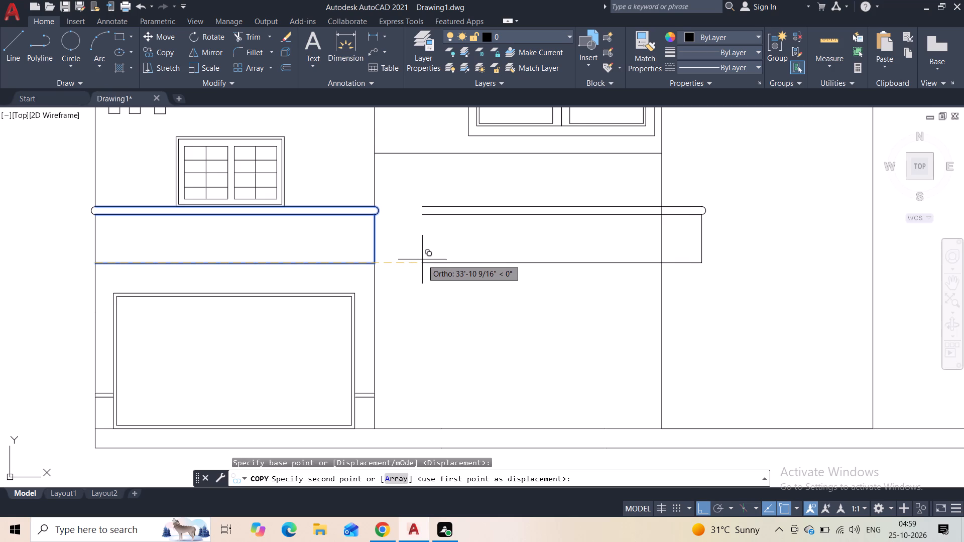
scroll(422, 259, down, 4)
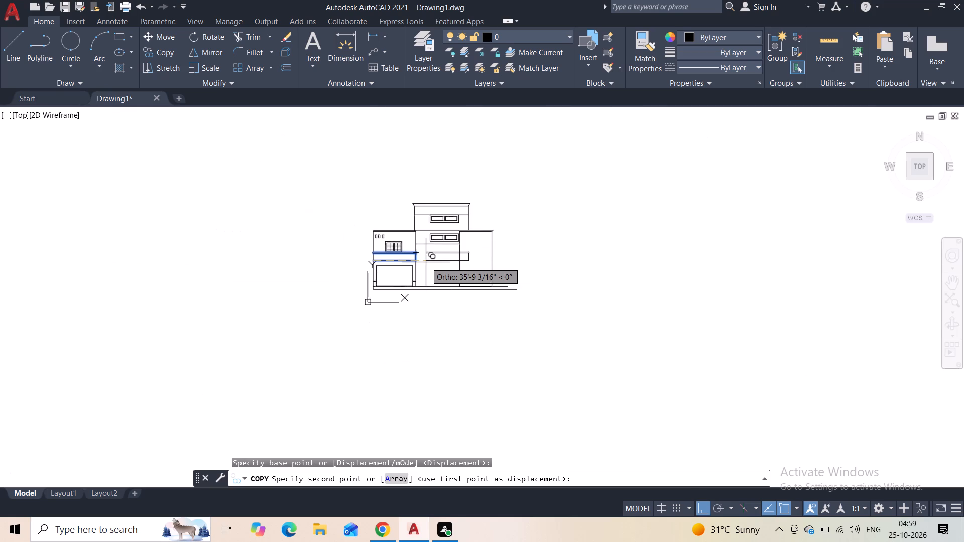
scroll(426, 262, up, 2)
click(426, 262)
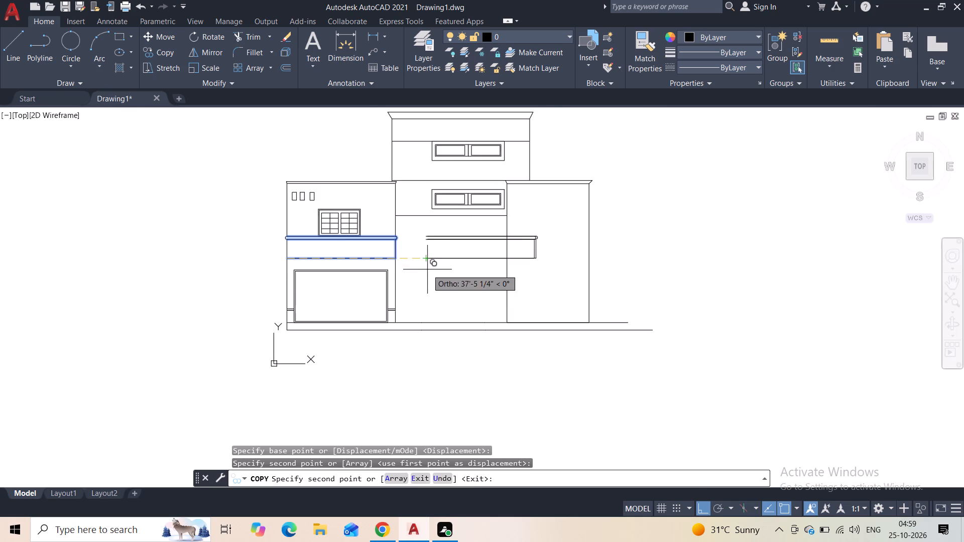
key(Escape)
Extend the copied band's three horizontal lines back to the left block's right edge.
scroll(424, 261, up, 2)
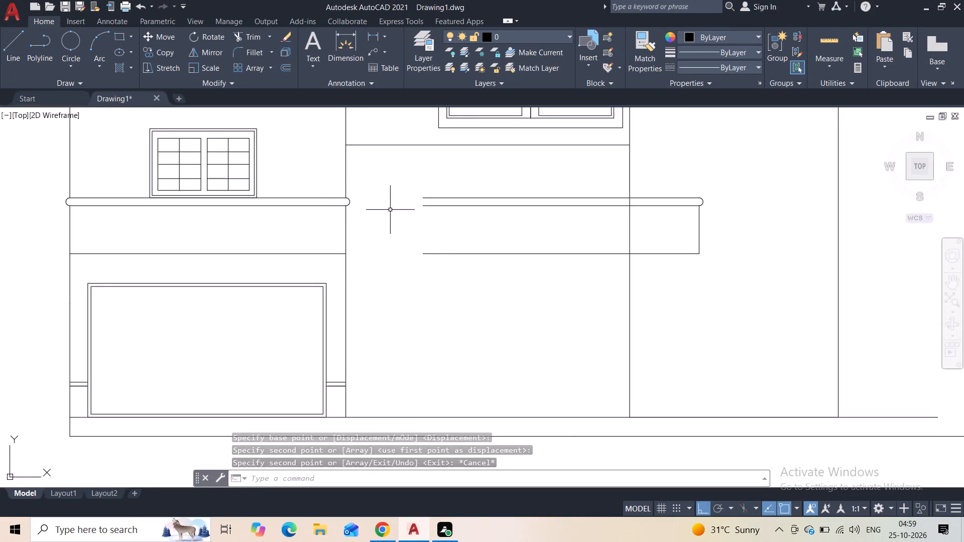
key(e)
key(x)
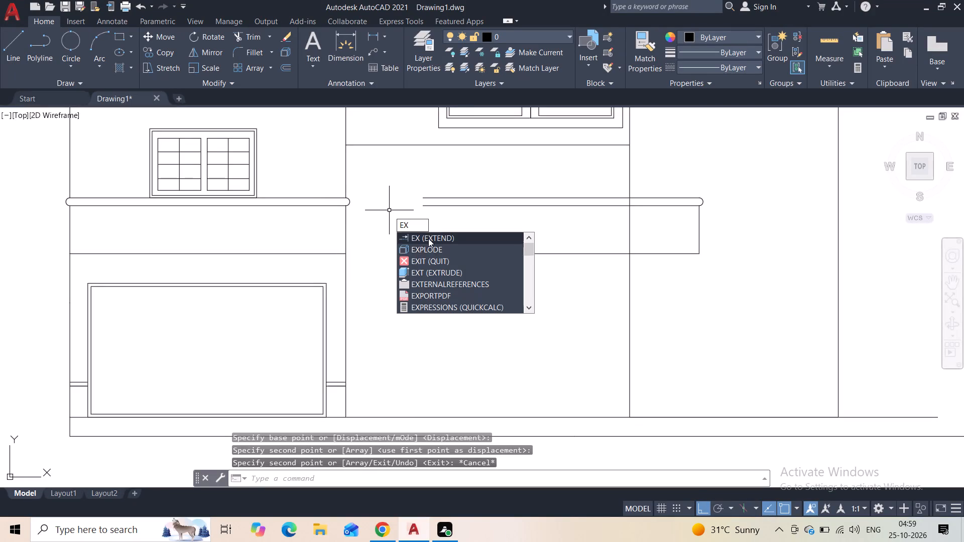
click(428, 238)
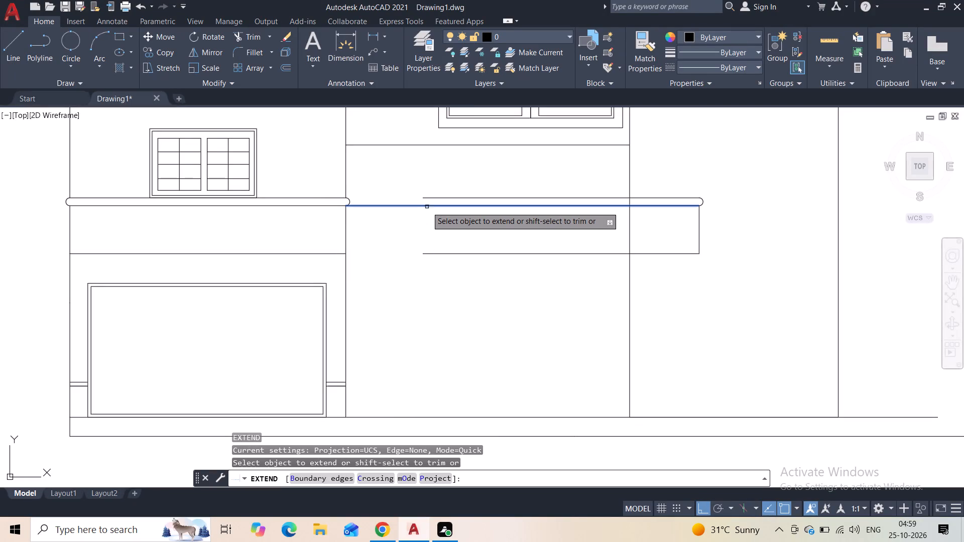
click(427, 206)
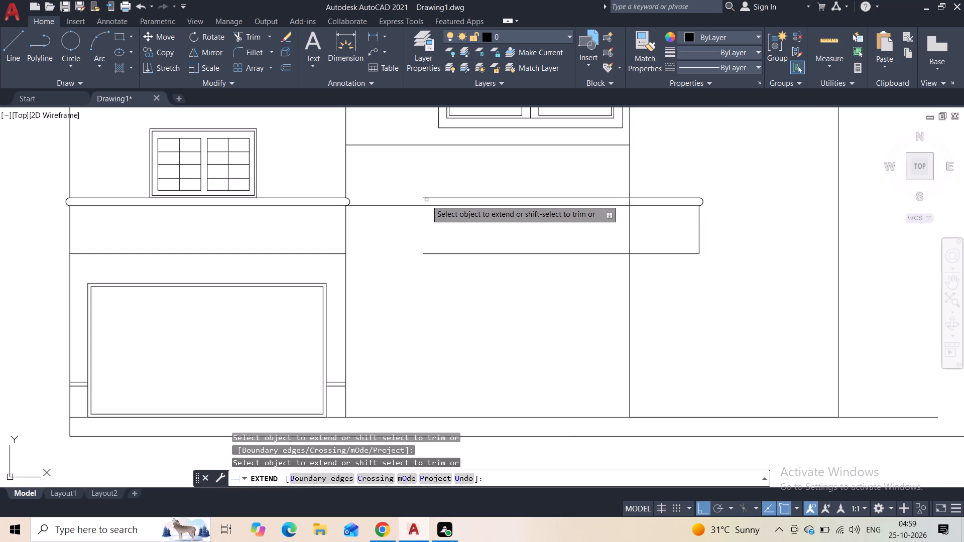
click(426, 198)
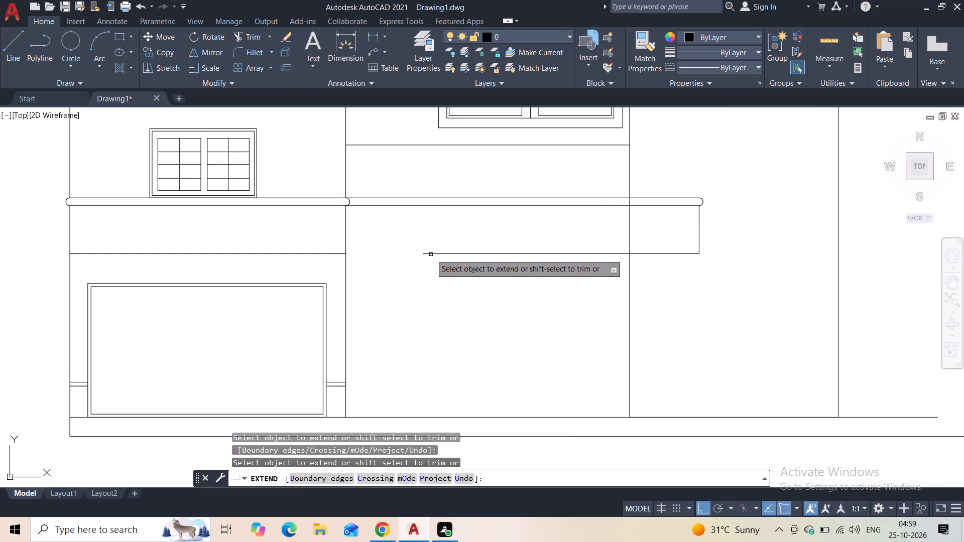
click(431, 254)
key(Escape)
scroll(423, 283, down, 1)
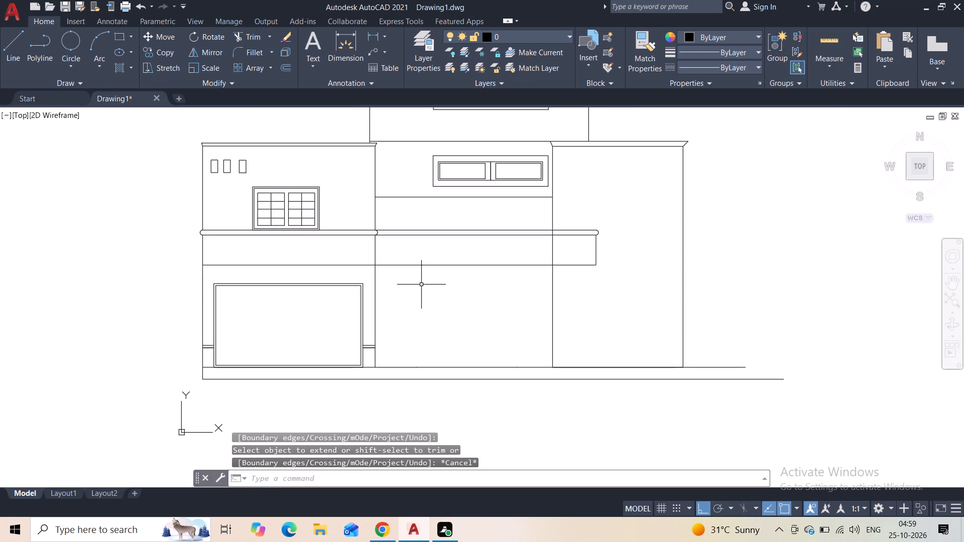
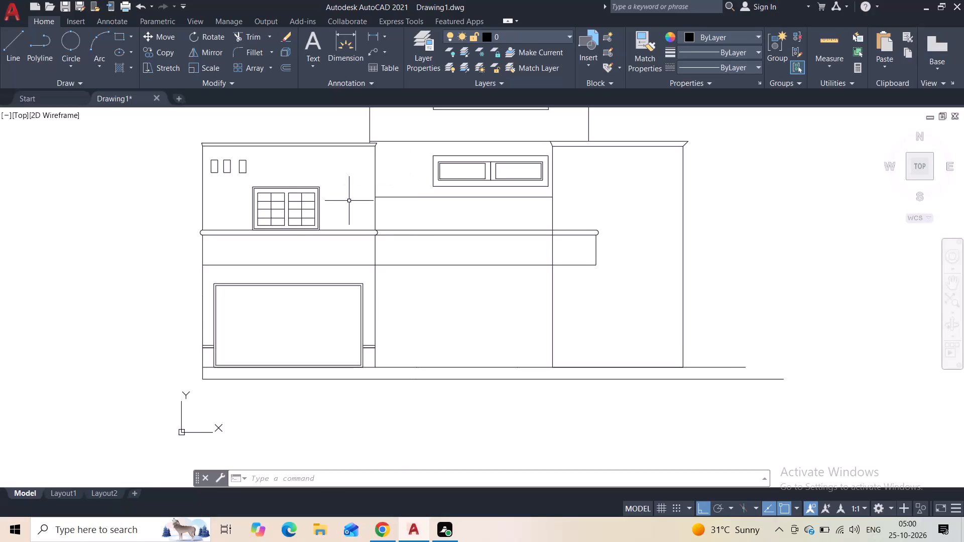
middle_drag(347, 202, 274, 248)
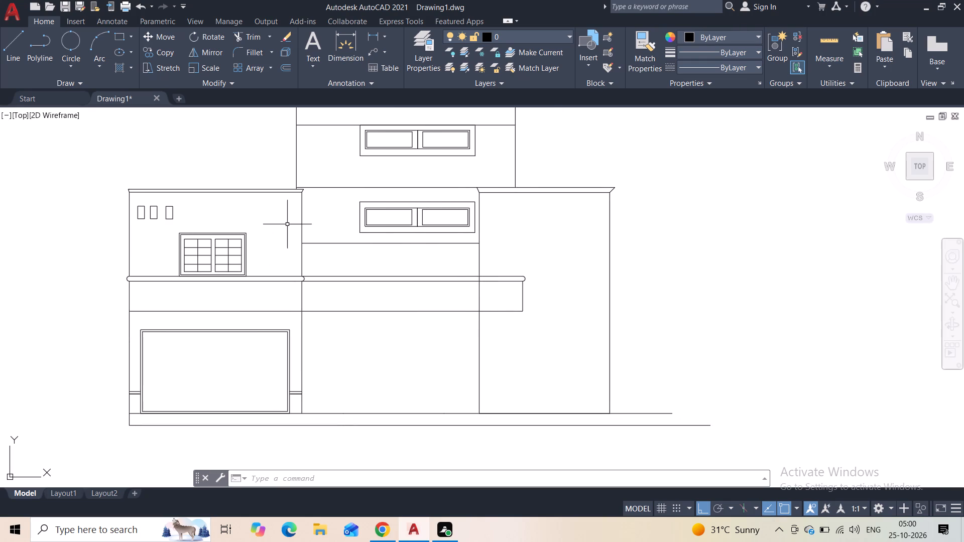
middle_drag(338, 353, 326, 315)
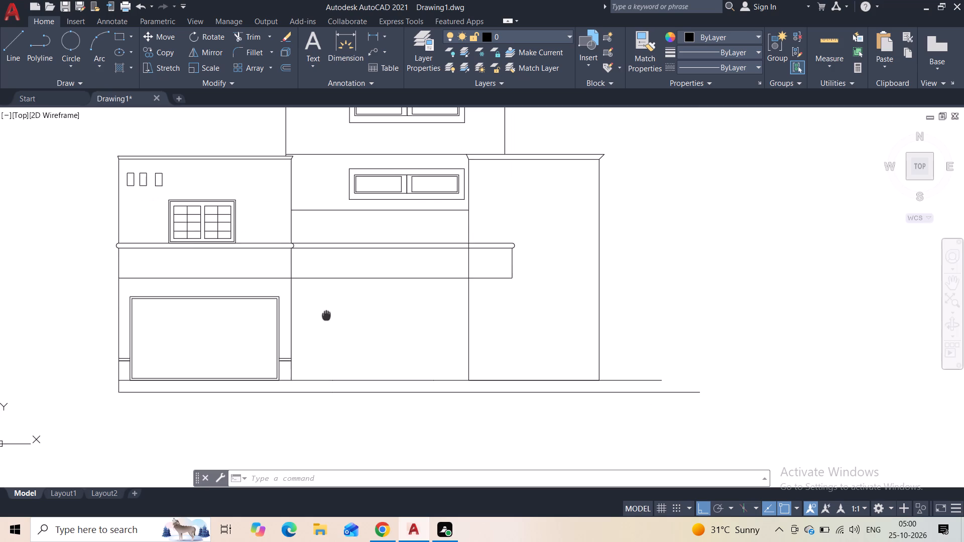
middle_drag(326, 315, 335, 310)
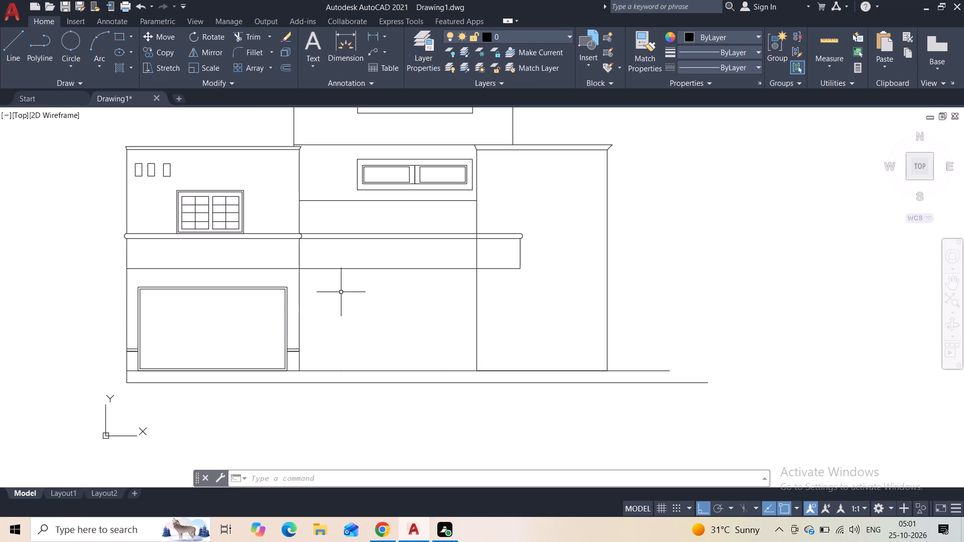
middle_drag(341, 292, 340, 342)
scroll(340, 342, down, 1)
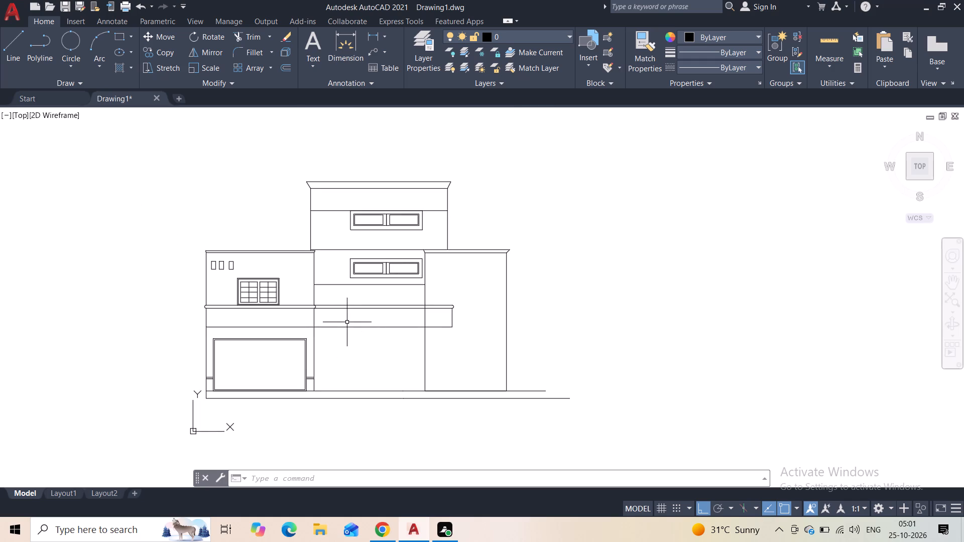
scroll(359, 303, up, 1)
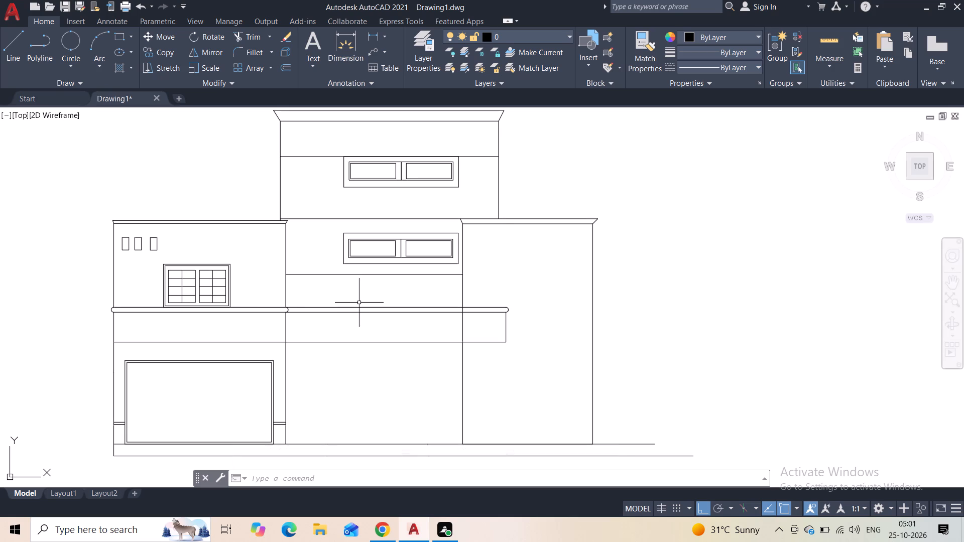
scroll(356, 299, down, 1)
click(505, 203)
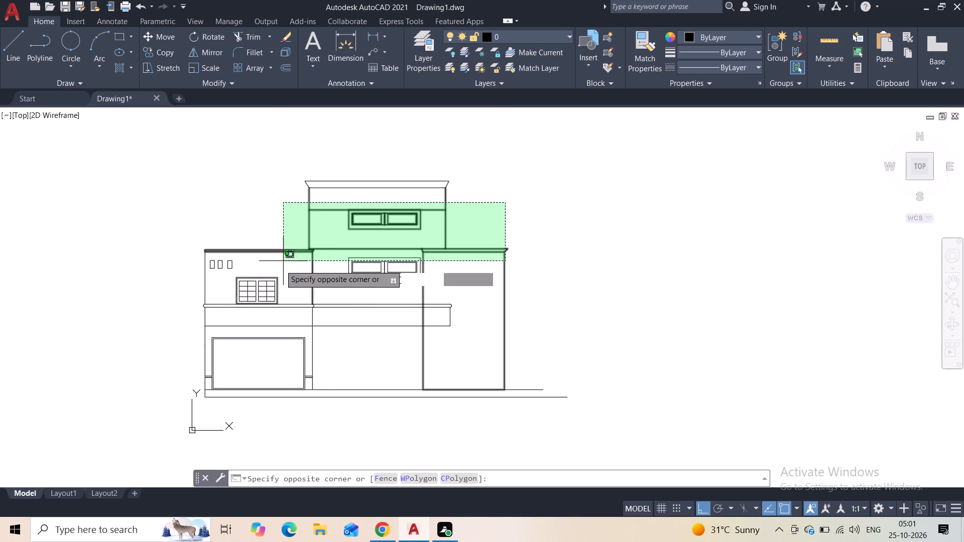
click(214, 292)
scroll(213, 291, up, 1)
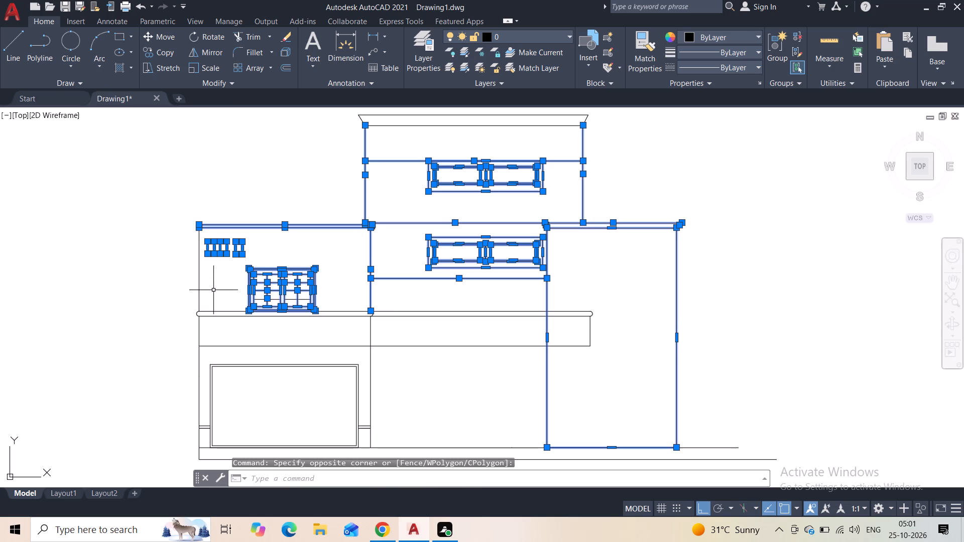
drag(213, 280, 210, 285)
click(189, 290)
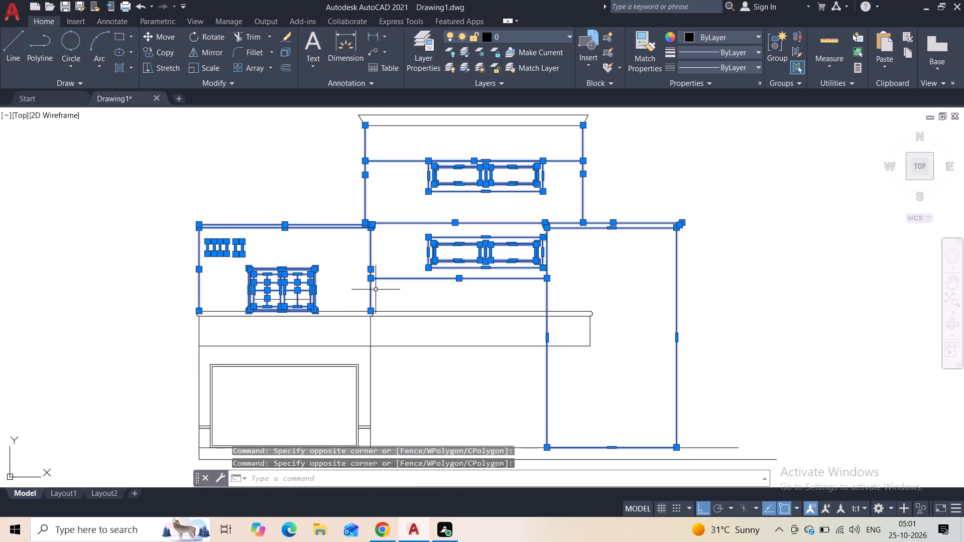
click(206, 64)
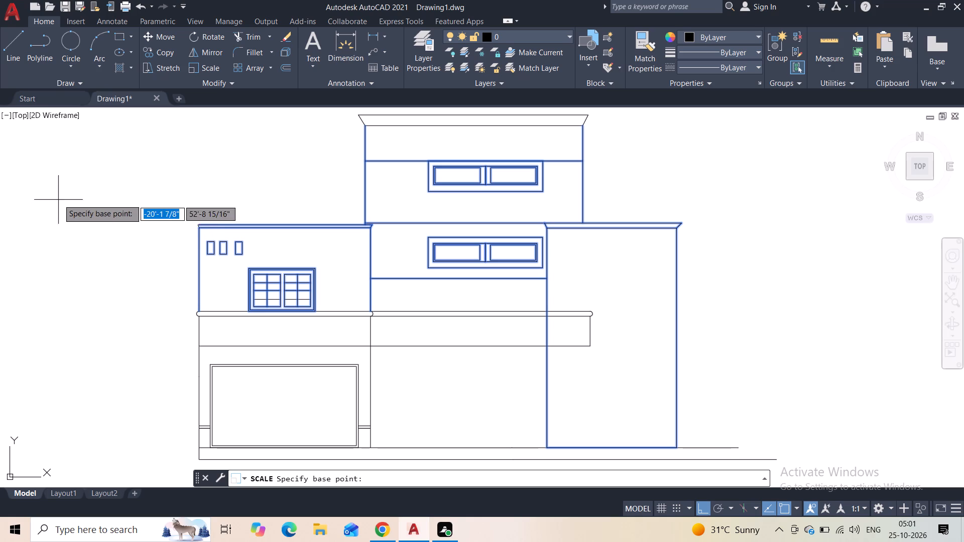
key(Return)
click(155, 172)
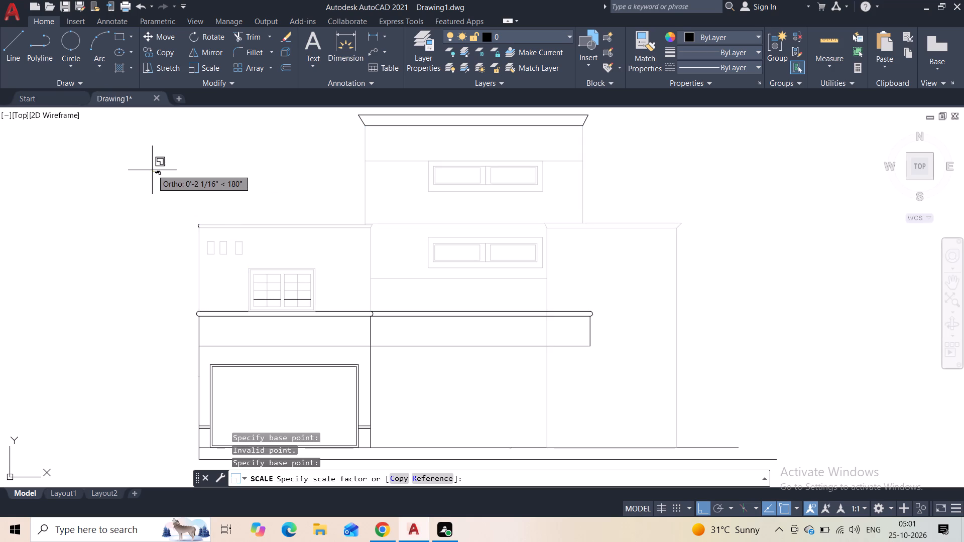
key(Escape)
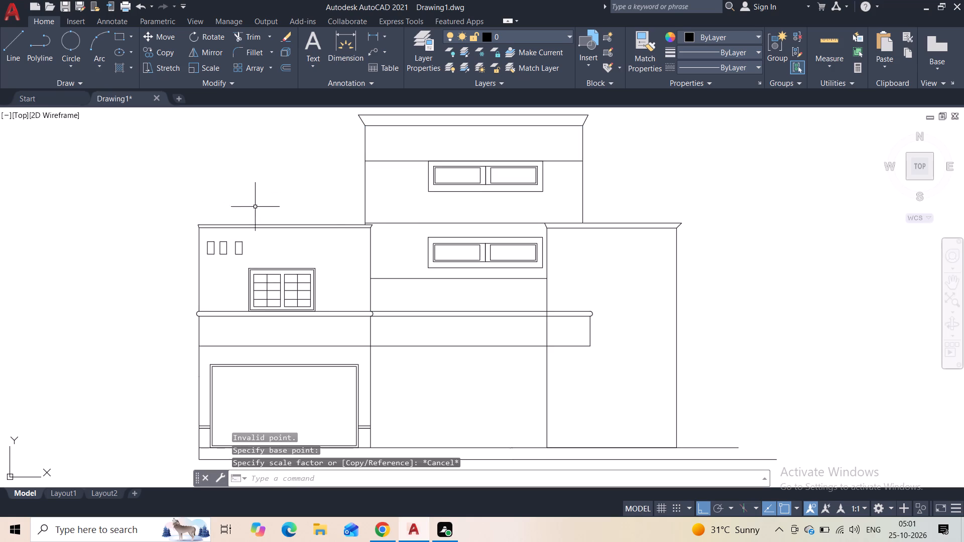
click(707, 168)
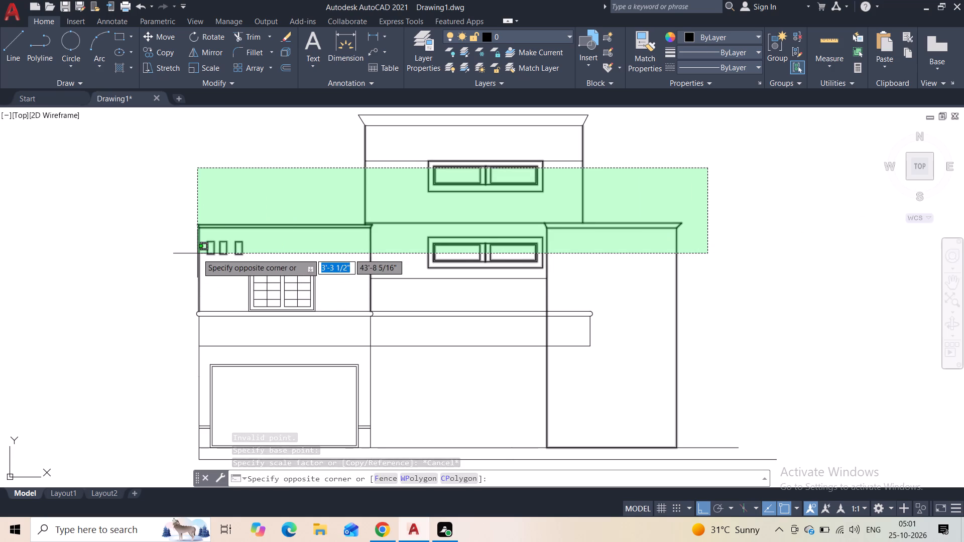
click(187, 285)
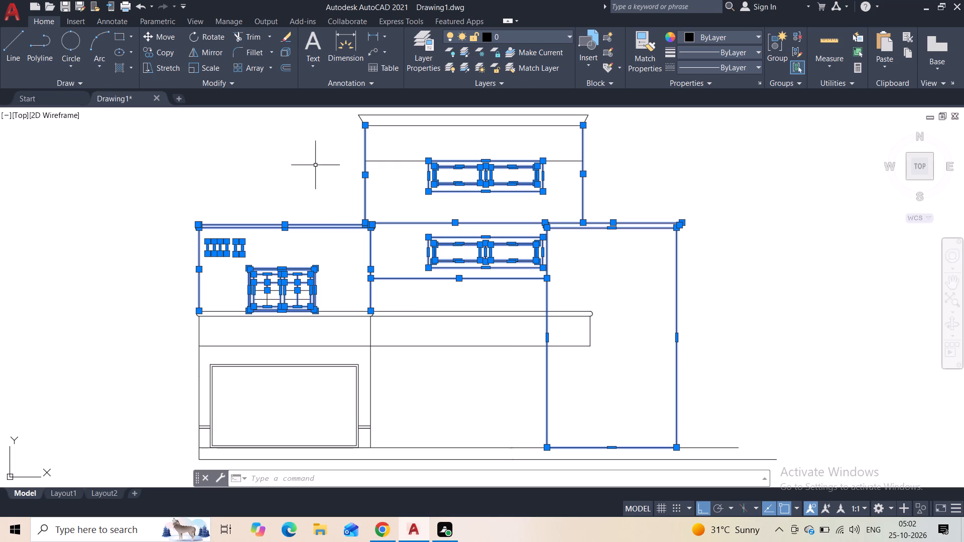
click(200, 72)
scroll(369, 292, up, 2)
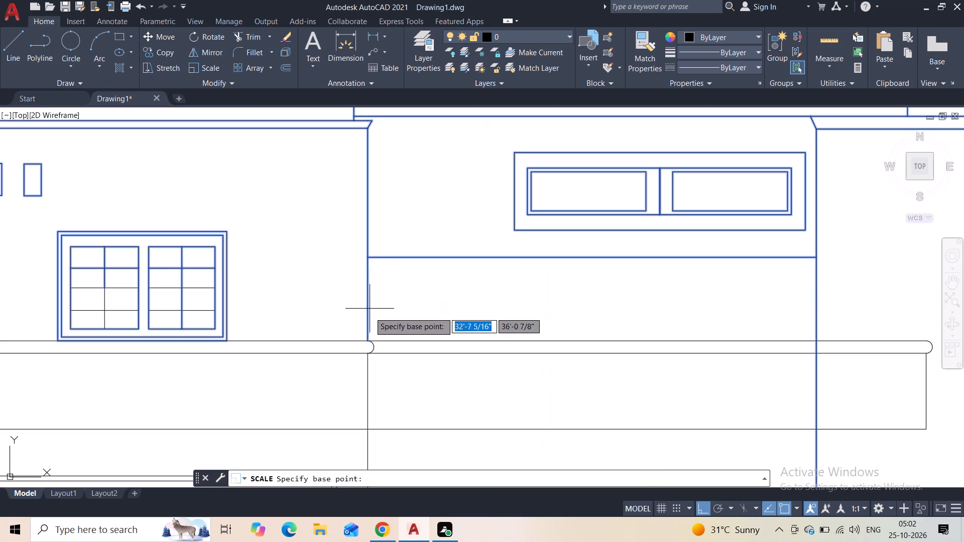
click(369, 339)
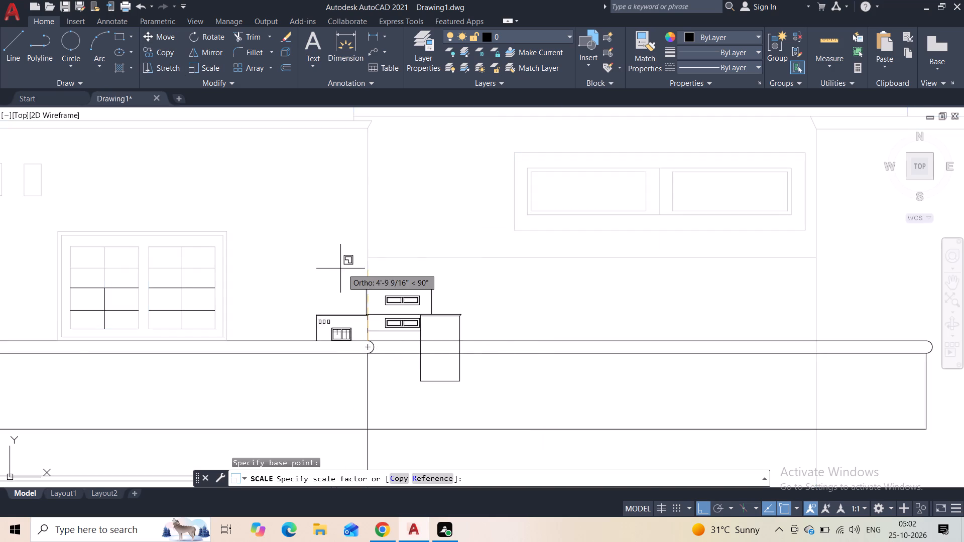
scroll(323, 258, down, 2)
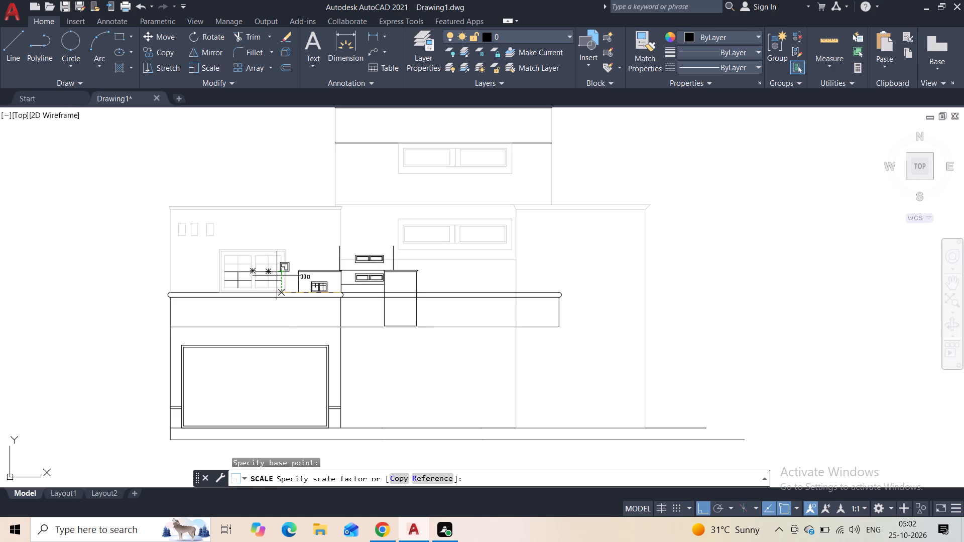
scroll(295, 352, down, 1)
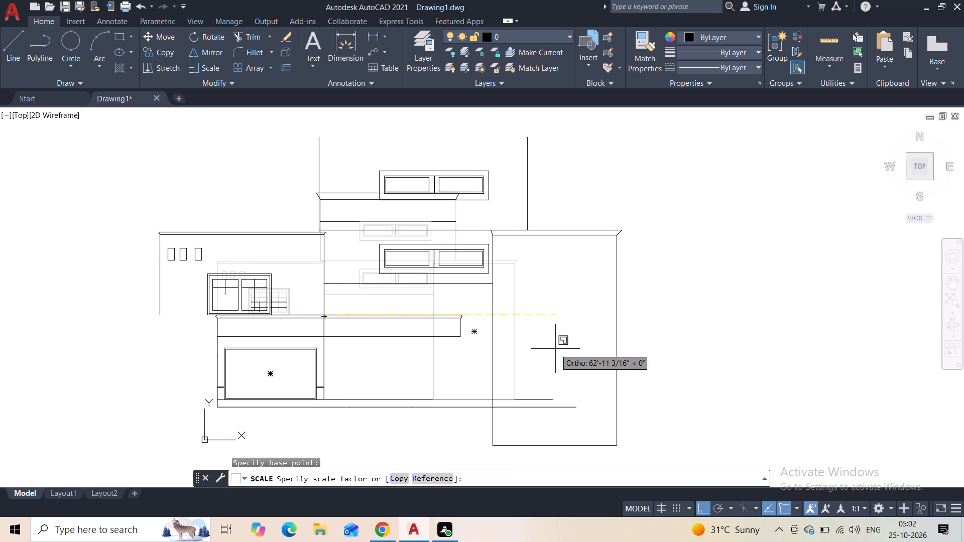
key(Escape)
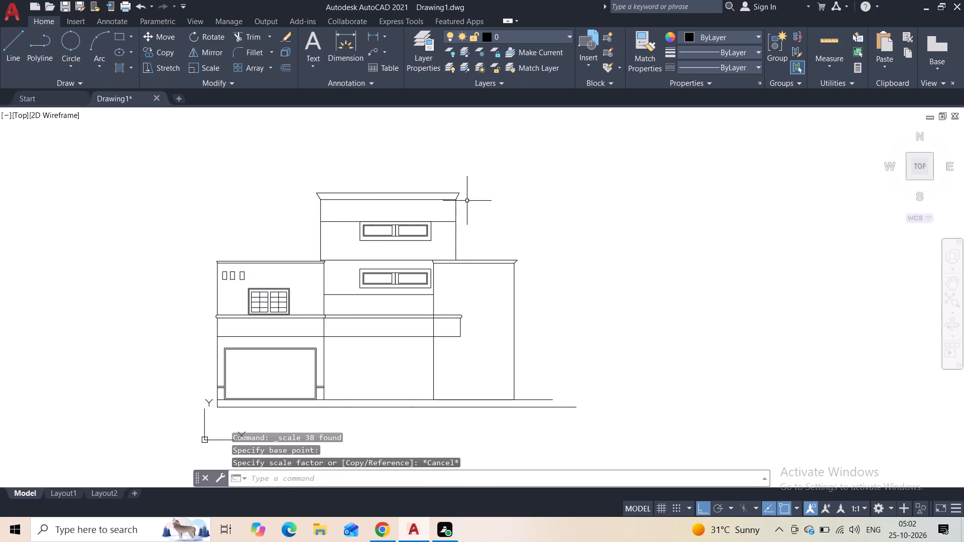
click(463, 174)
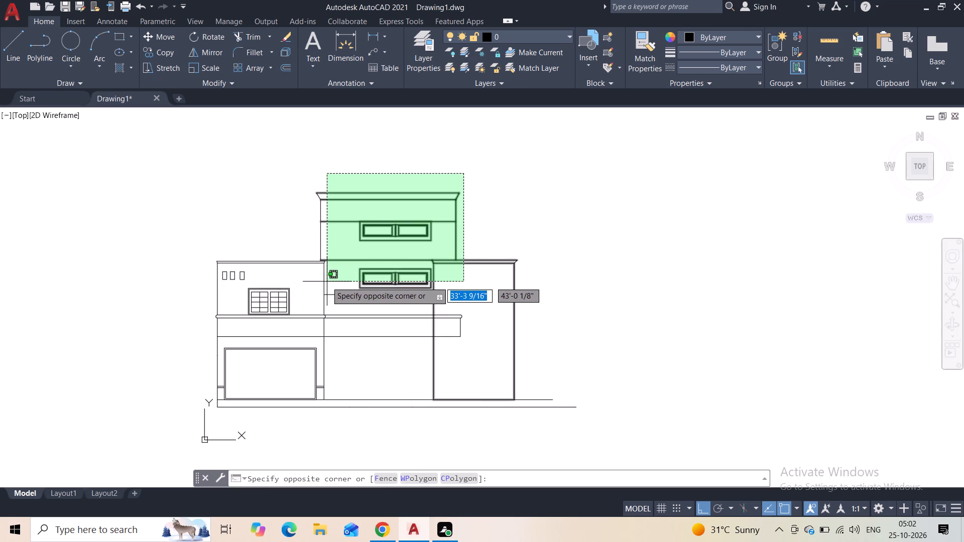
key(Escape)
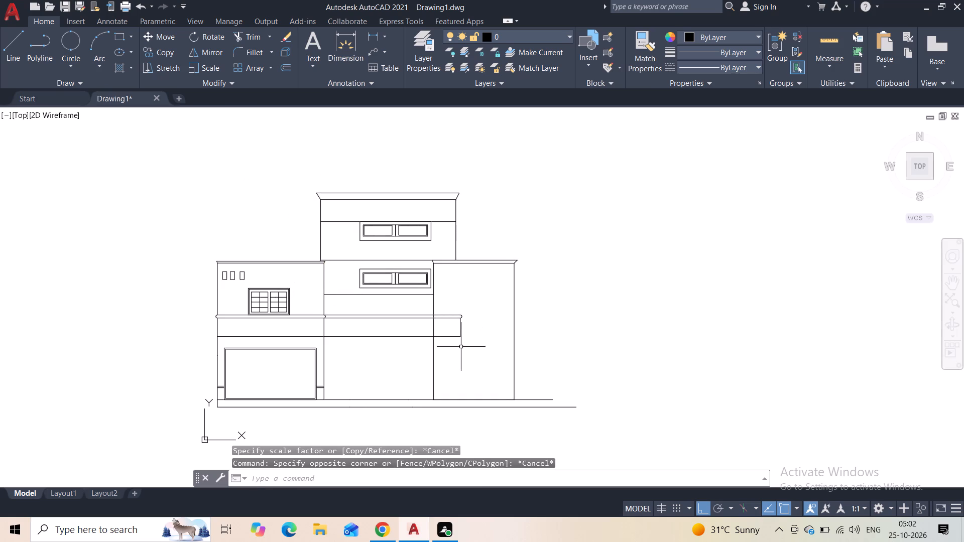
Stretch the right block's bottom edge up about 22'-10" to the top line of the projecting band.
middle_drag(461, 354, 462, 316)
scroll(461, 306, up, 2)
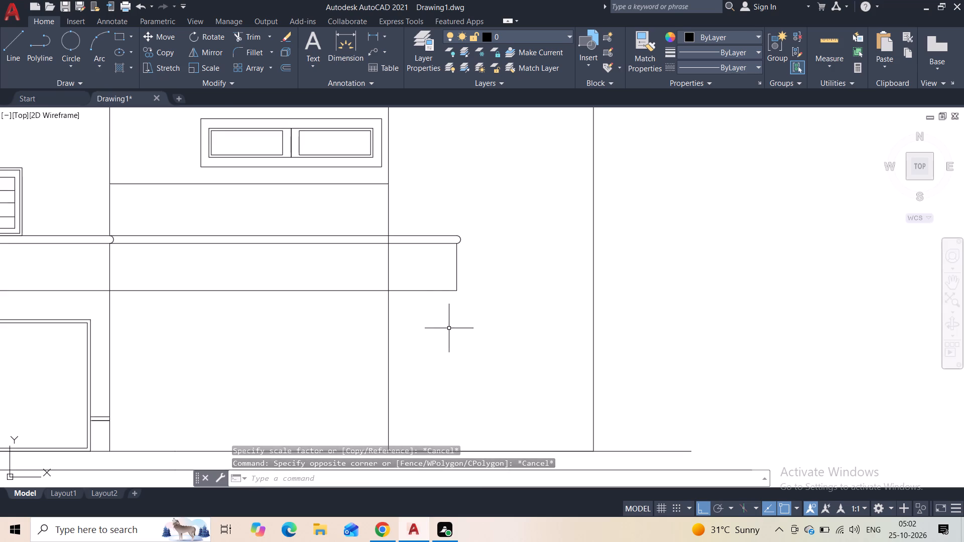
middle_drag(448, 332, 440, 299)
scroll(440, 299, down, 1)
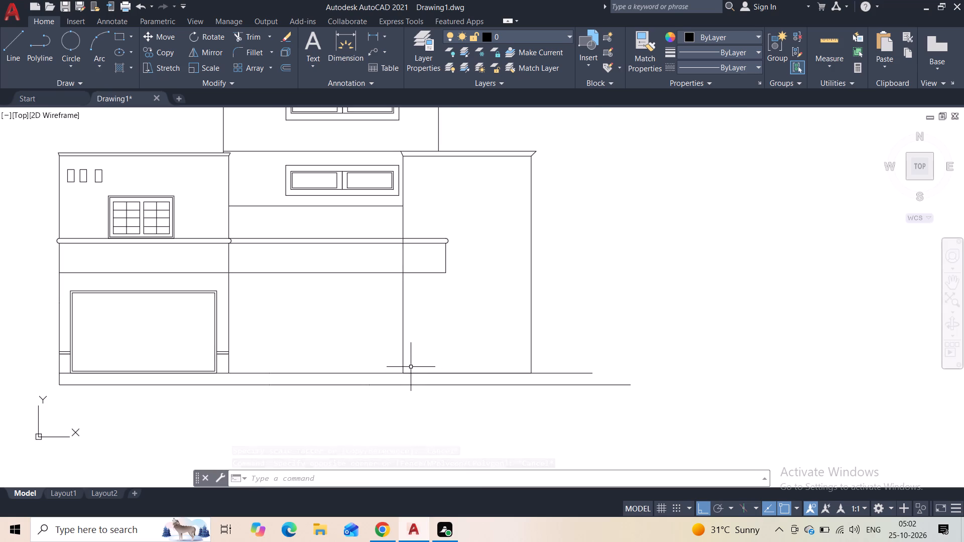
click(404, 367)
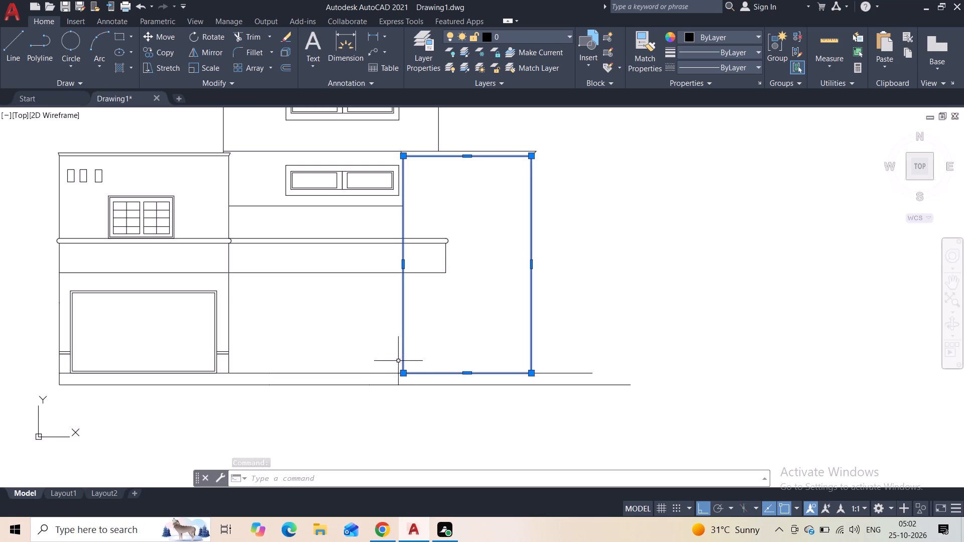
click(468, 374)
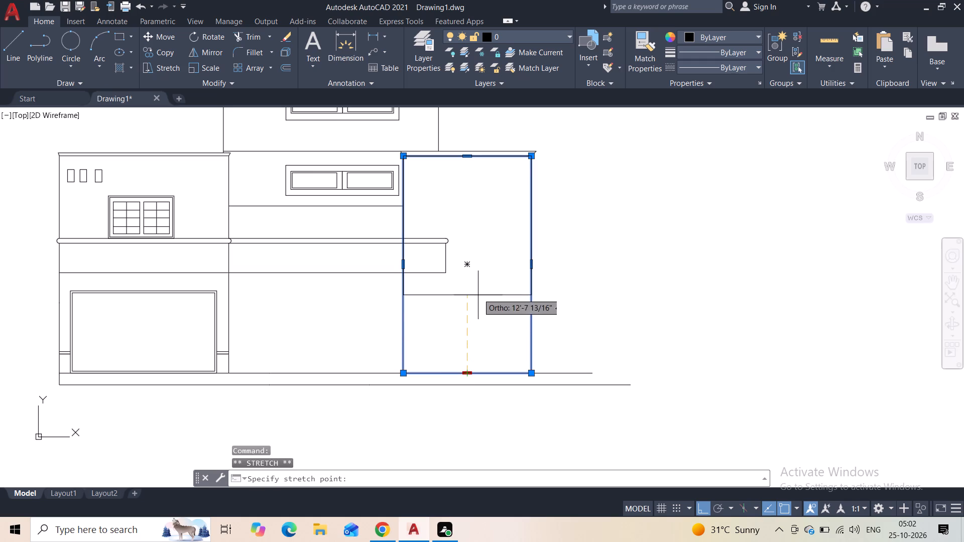
click(474, 238)
scroll(469, 245, up, 3)
key(Escape)
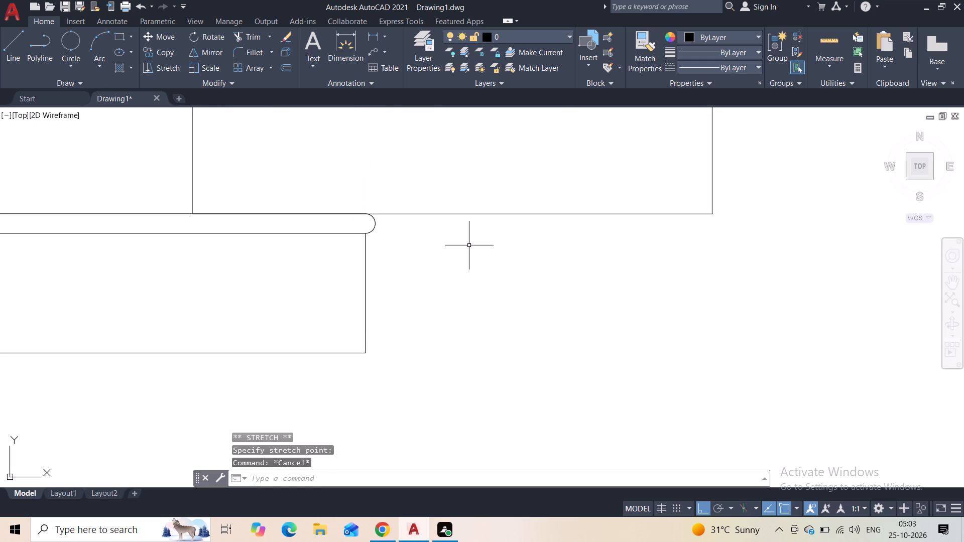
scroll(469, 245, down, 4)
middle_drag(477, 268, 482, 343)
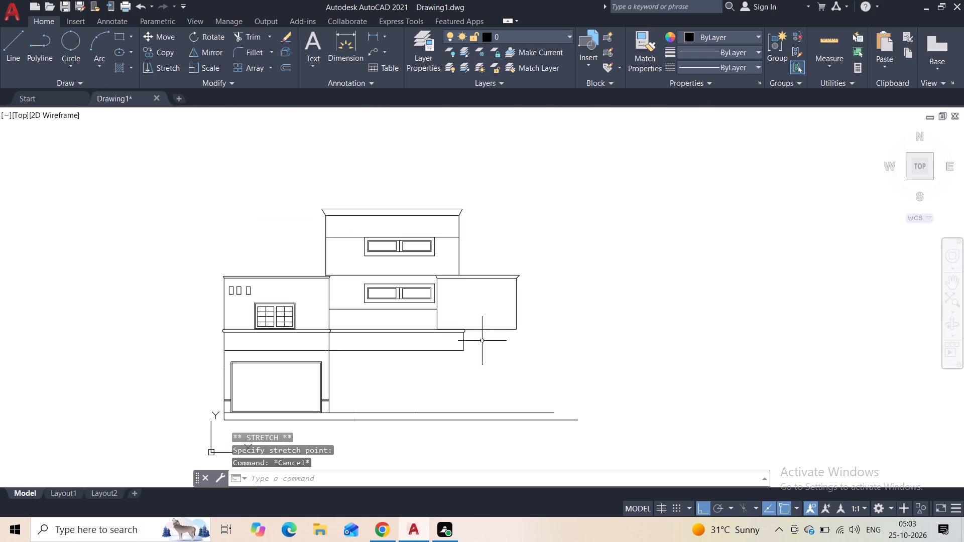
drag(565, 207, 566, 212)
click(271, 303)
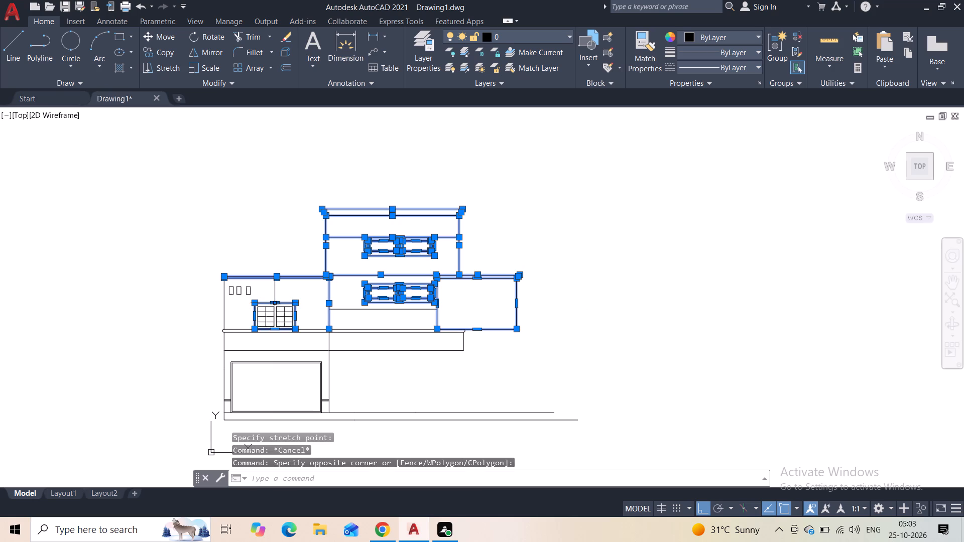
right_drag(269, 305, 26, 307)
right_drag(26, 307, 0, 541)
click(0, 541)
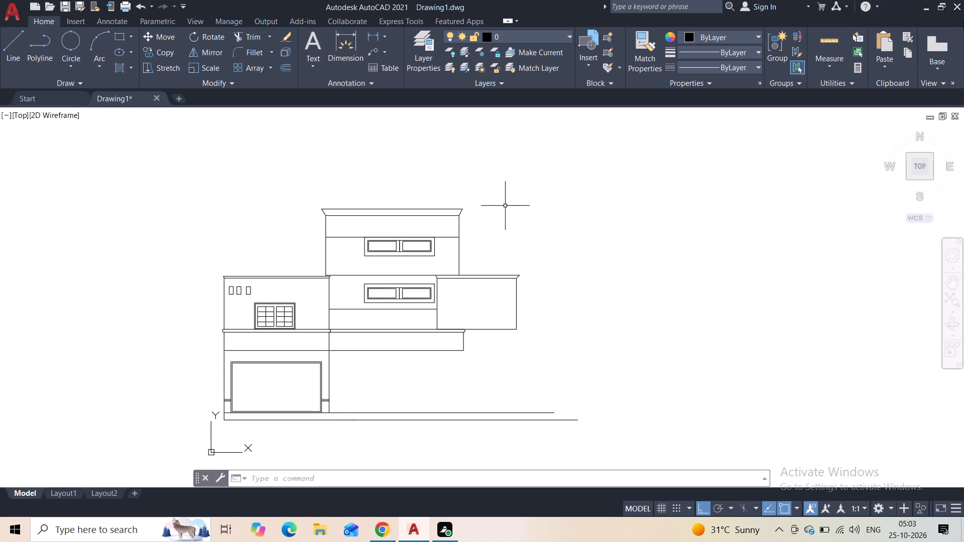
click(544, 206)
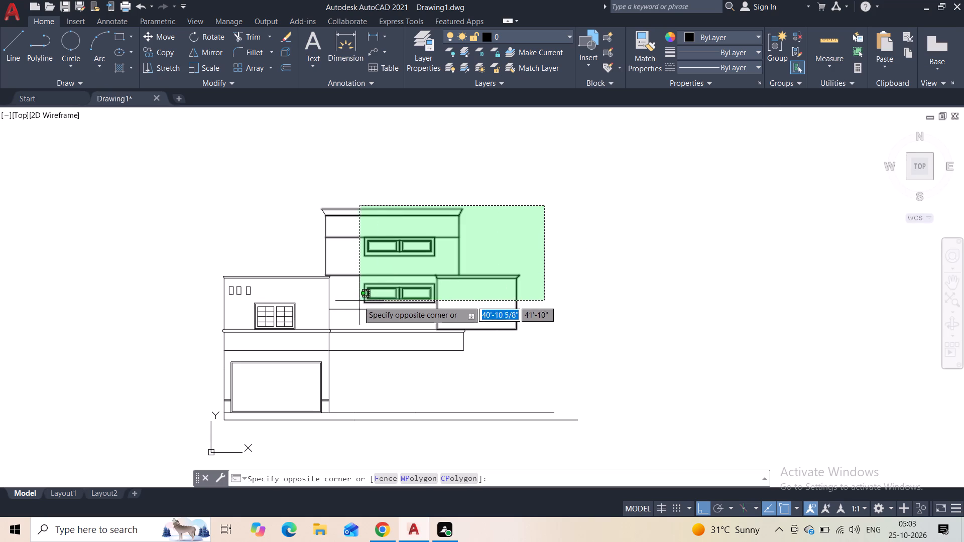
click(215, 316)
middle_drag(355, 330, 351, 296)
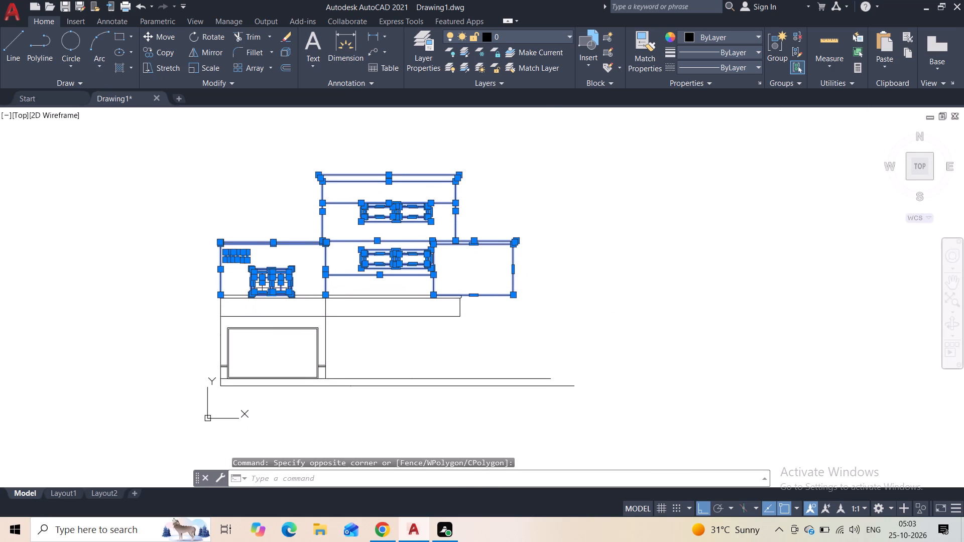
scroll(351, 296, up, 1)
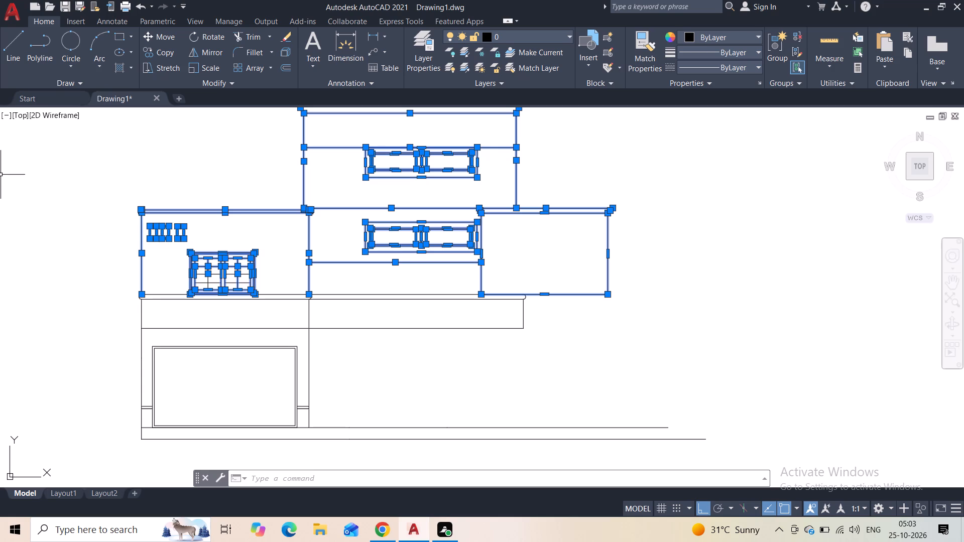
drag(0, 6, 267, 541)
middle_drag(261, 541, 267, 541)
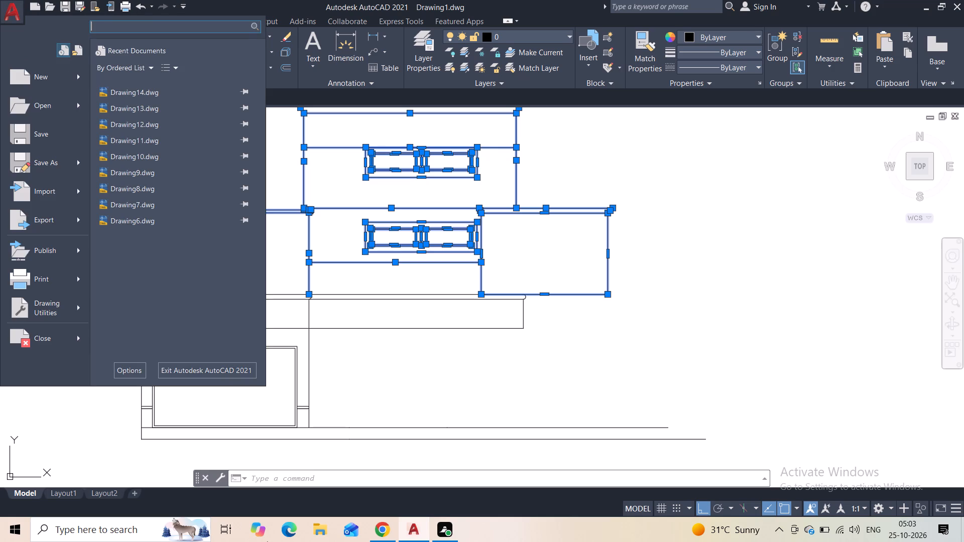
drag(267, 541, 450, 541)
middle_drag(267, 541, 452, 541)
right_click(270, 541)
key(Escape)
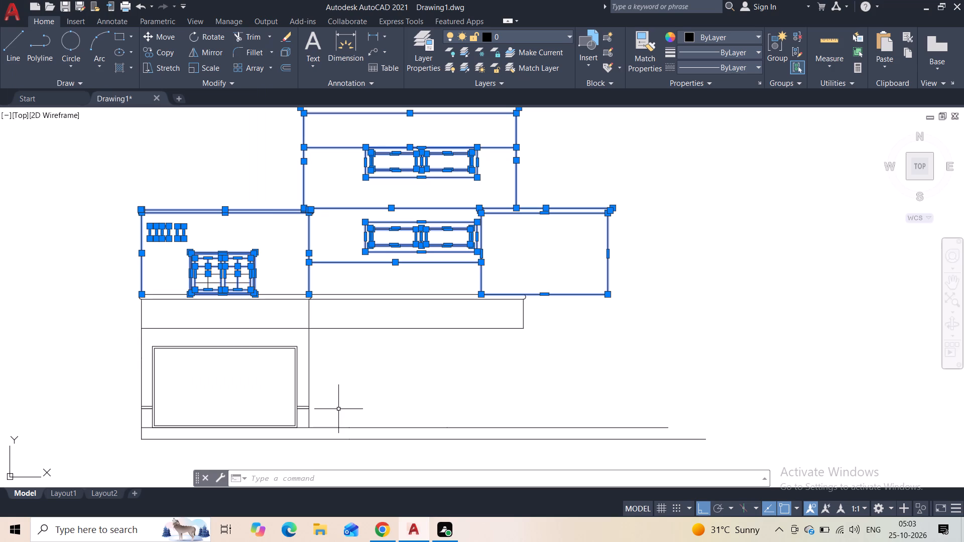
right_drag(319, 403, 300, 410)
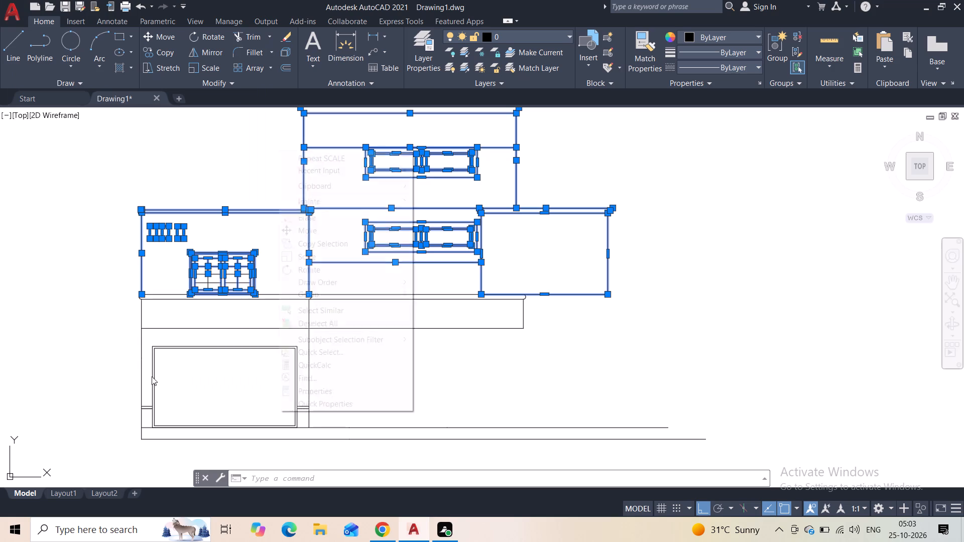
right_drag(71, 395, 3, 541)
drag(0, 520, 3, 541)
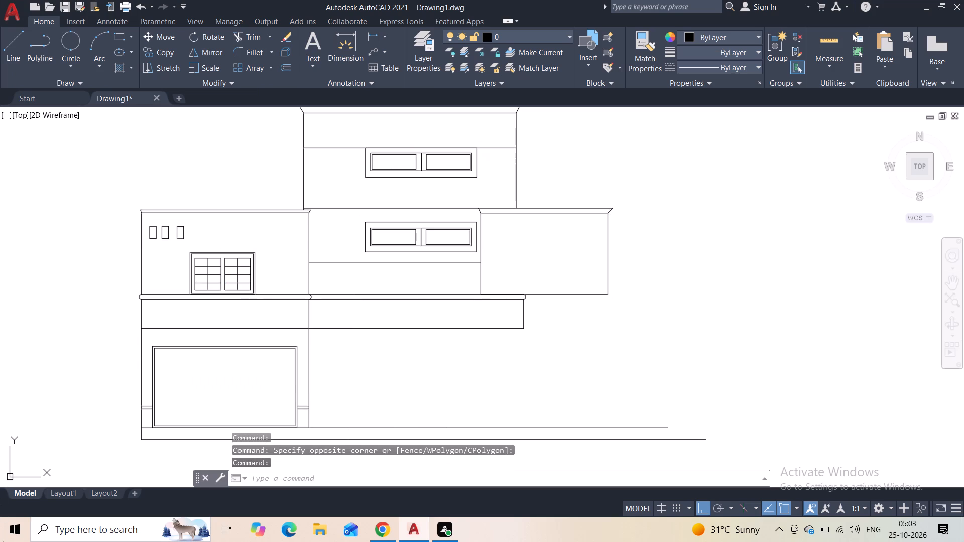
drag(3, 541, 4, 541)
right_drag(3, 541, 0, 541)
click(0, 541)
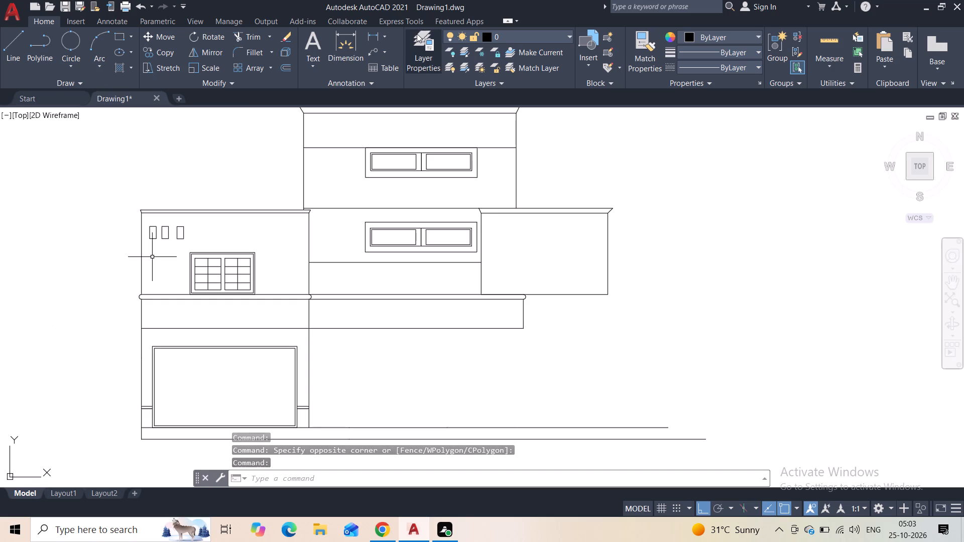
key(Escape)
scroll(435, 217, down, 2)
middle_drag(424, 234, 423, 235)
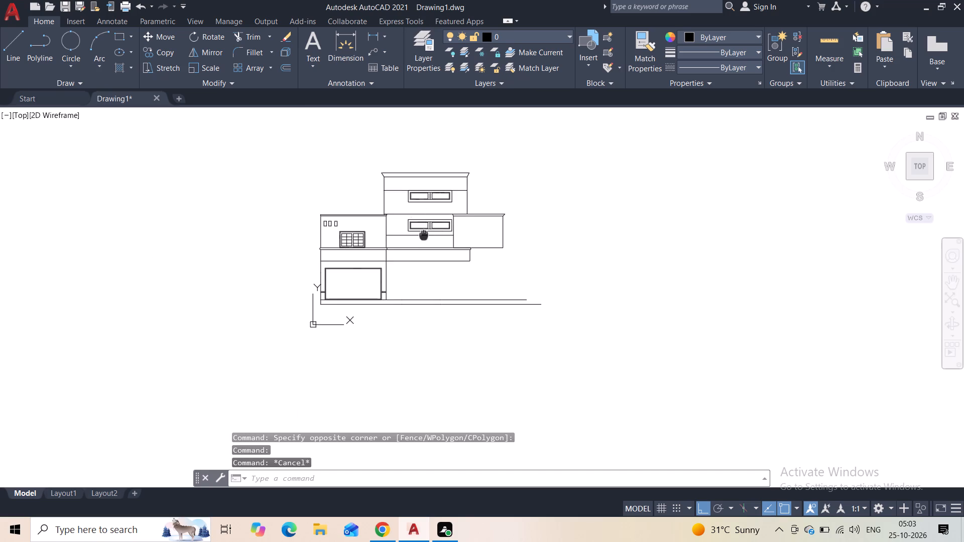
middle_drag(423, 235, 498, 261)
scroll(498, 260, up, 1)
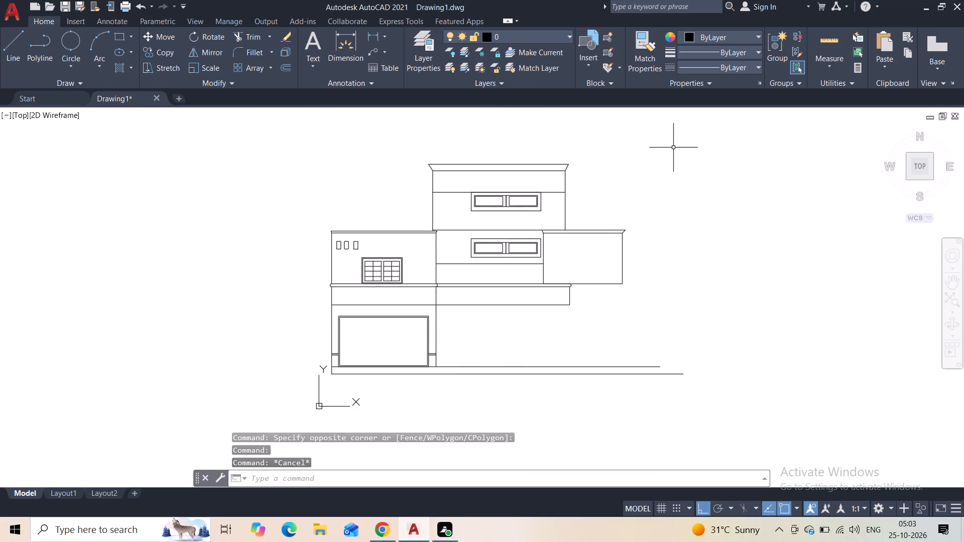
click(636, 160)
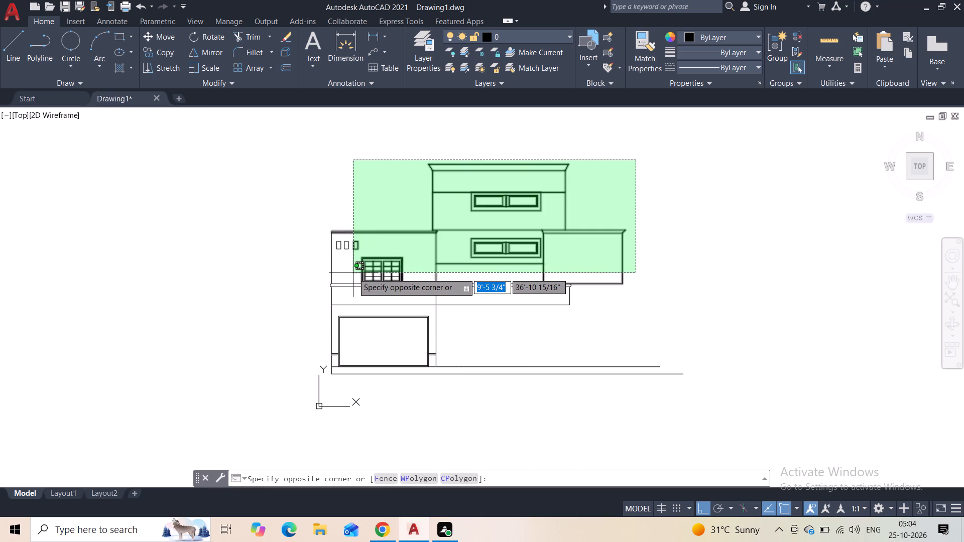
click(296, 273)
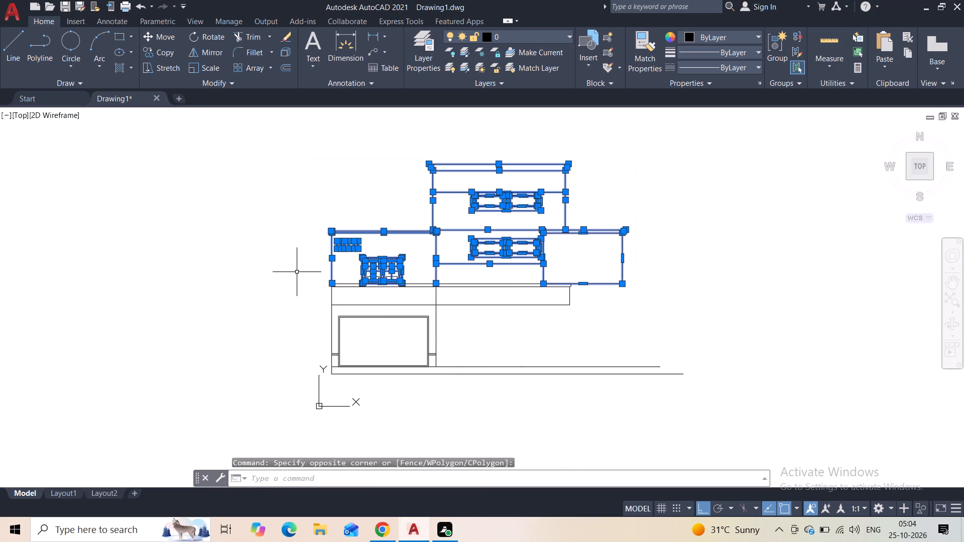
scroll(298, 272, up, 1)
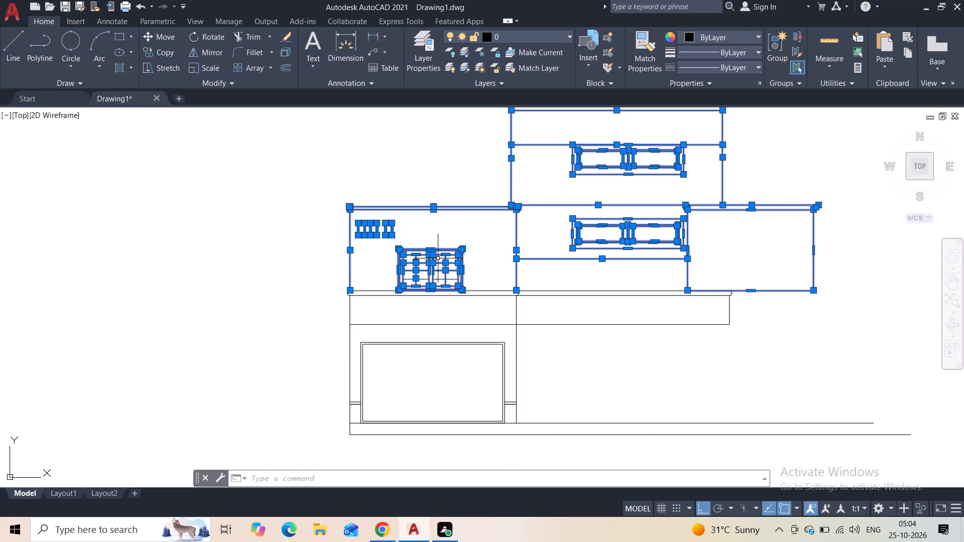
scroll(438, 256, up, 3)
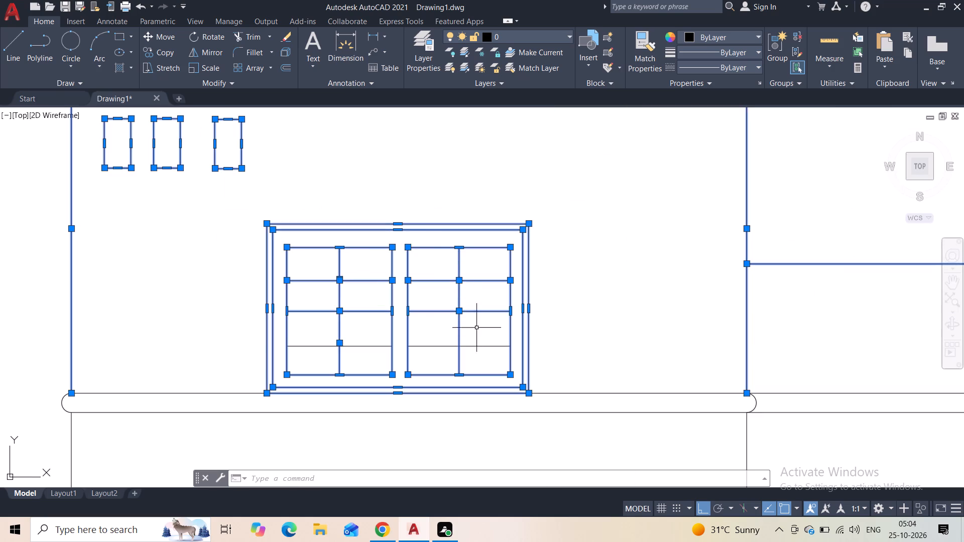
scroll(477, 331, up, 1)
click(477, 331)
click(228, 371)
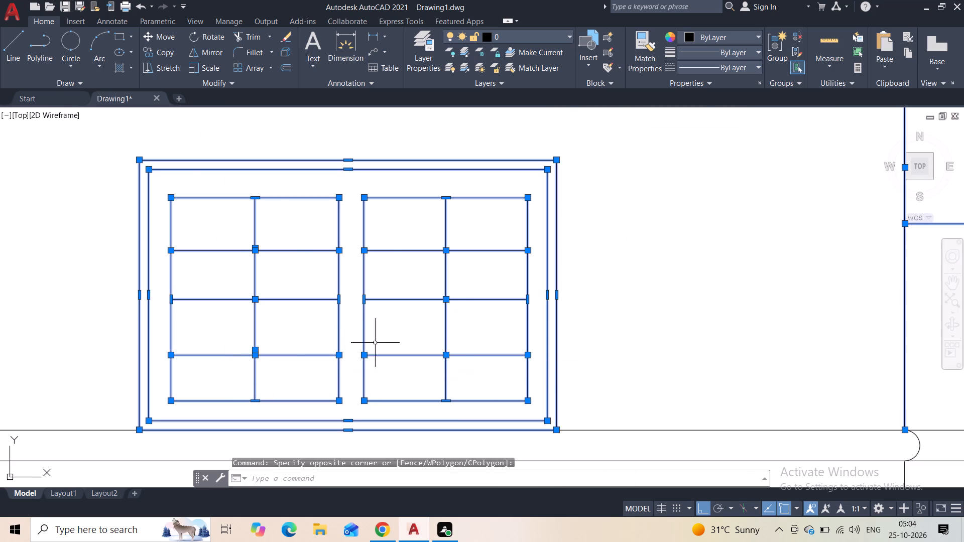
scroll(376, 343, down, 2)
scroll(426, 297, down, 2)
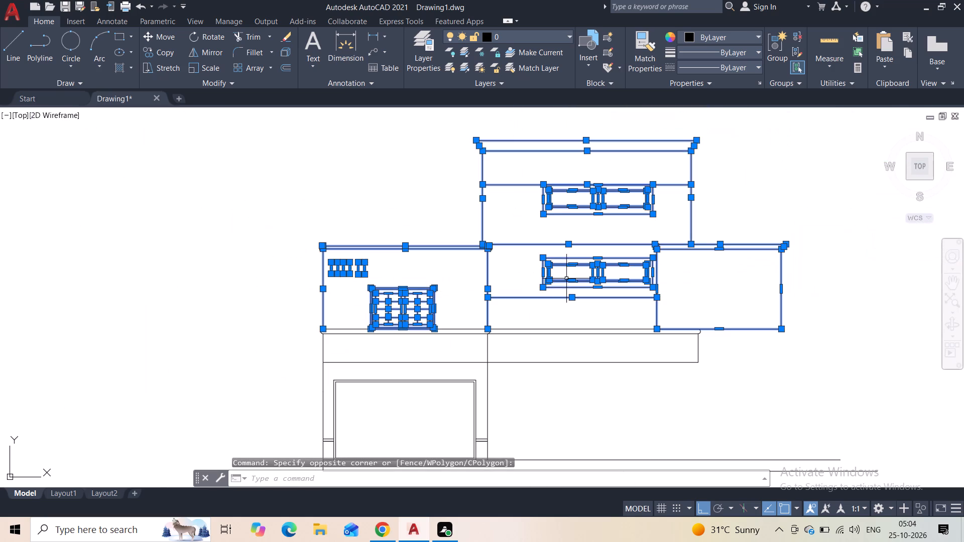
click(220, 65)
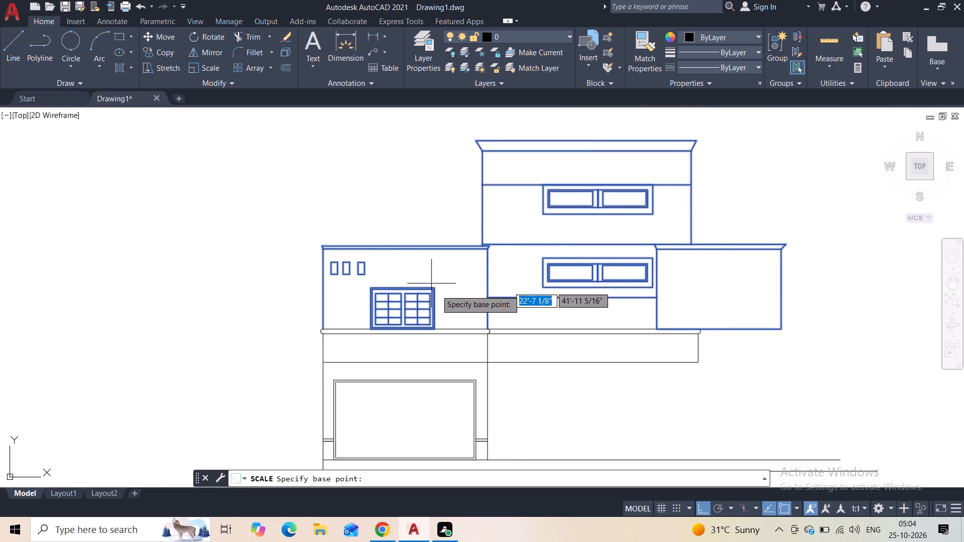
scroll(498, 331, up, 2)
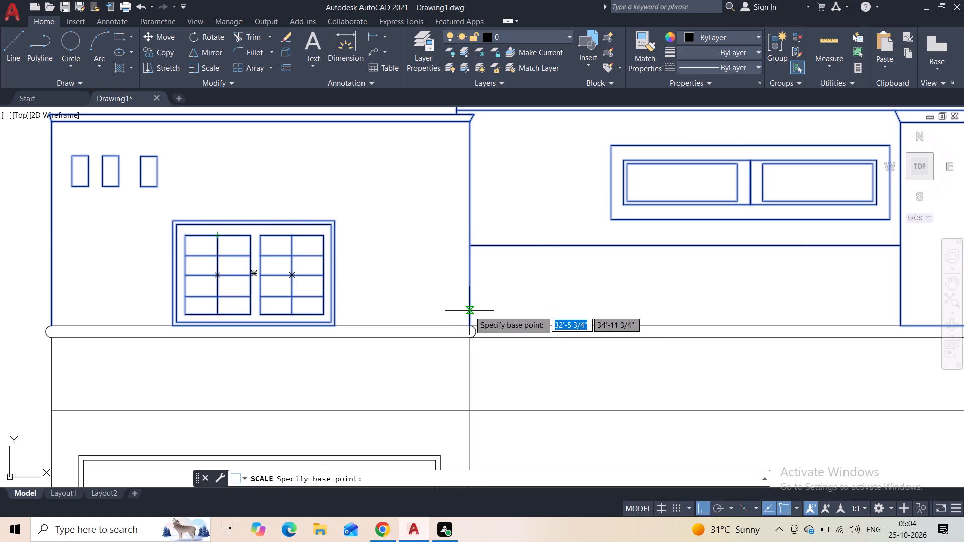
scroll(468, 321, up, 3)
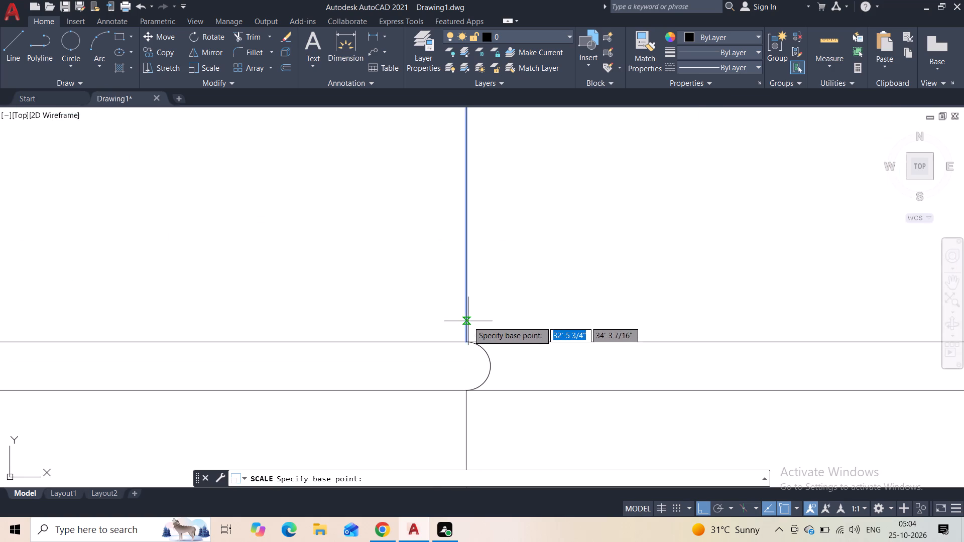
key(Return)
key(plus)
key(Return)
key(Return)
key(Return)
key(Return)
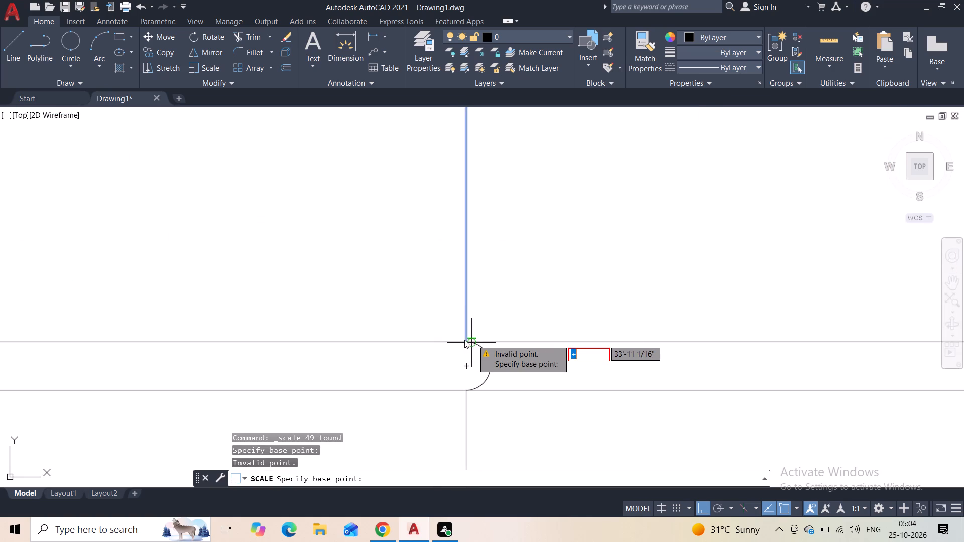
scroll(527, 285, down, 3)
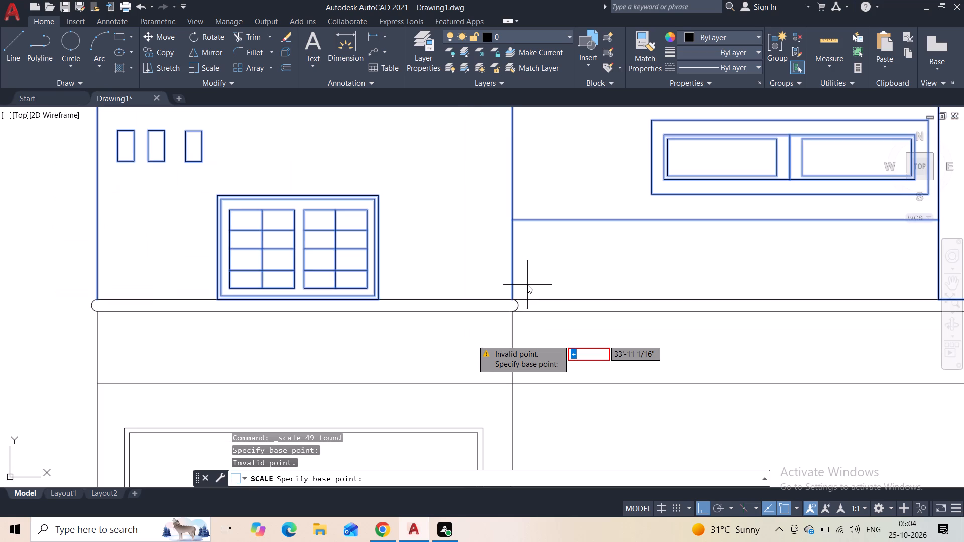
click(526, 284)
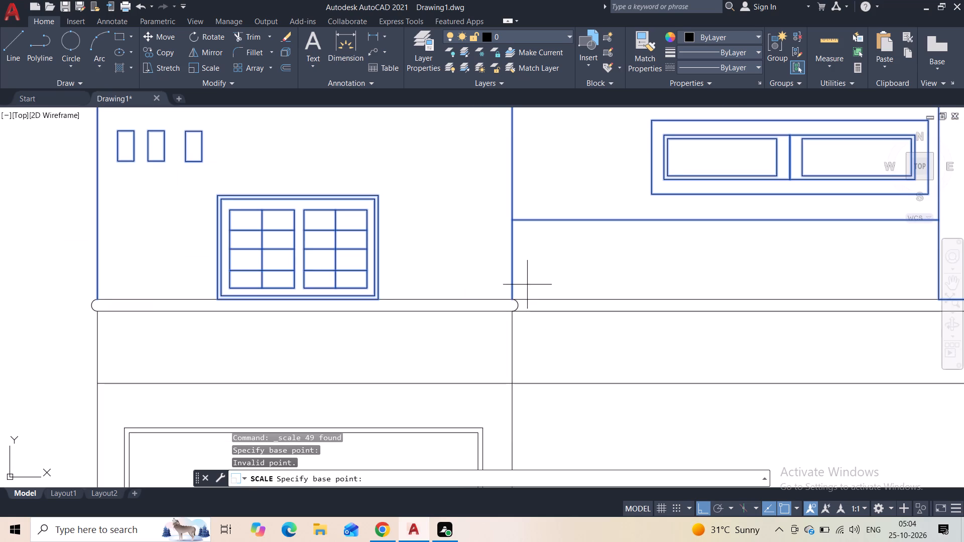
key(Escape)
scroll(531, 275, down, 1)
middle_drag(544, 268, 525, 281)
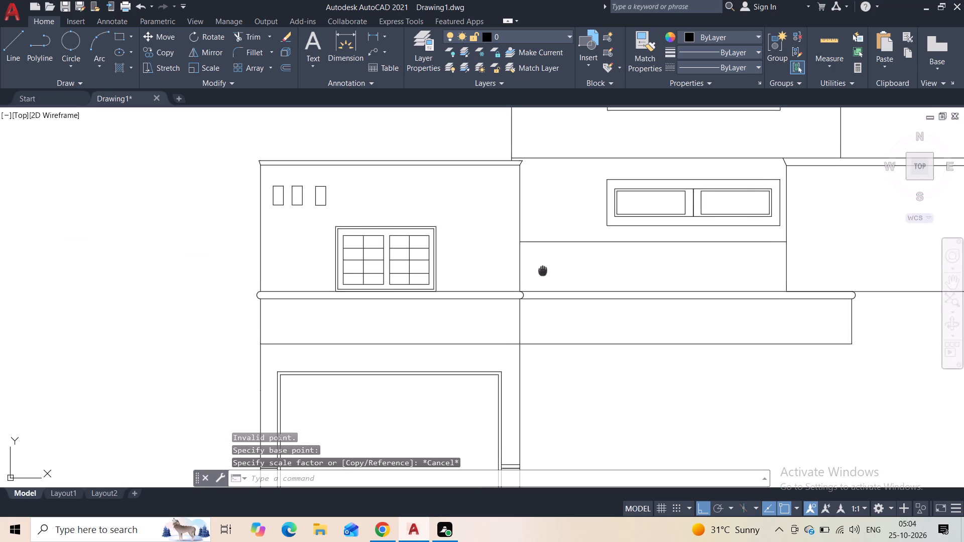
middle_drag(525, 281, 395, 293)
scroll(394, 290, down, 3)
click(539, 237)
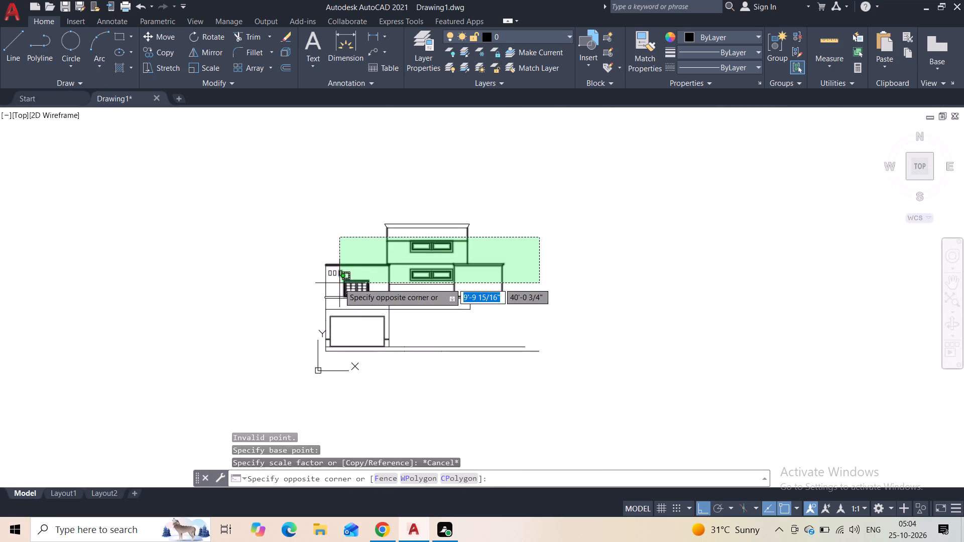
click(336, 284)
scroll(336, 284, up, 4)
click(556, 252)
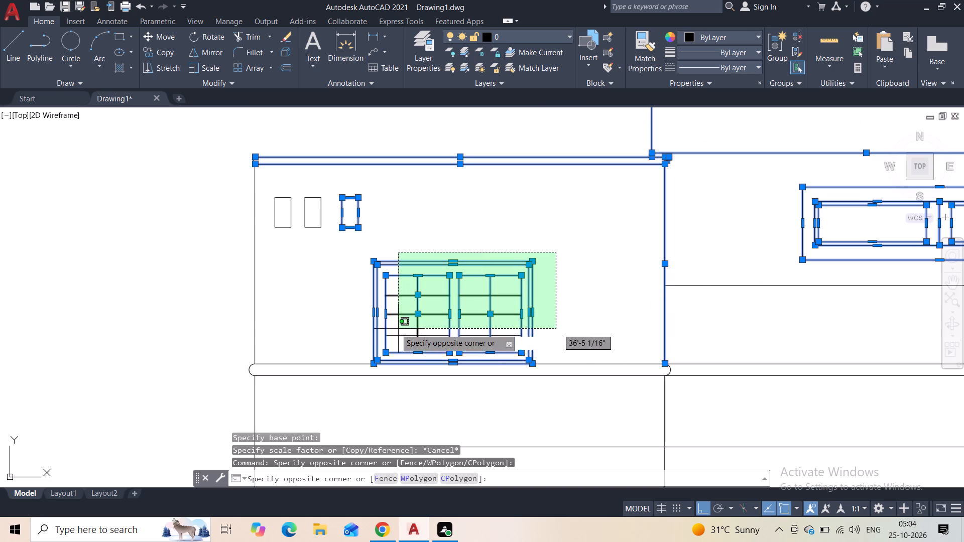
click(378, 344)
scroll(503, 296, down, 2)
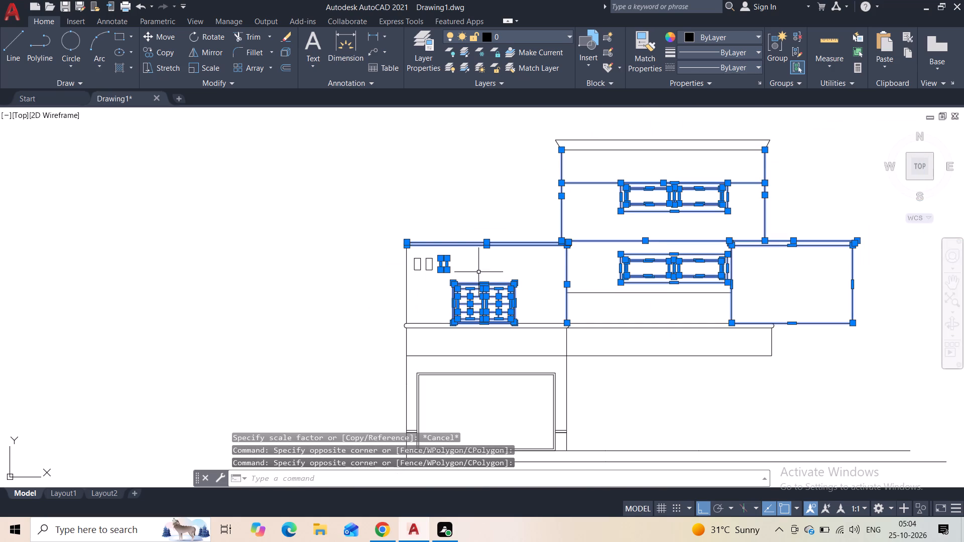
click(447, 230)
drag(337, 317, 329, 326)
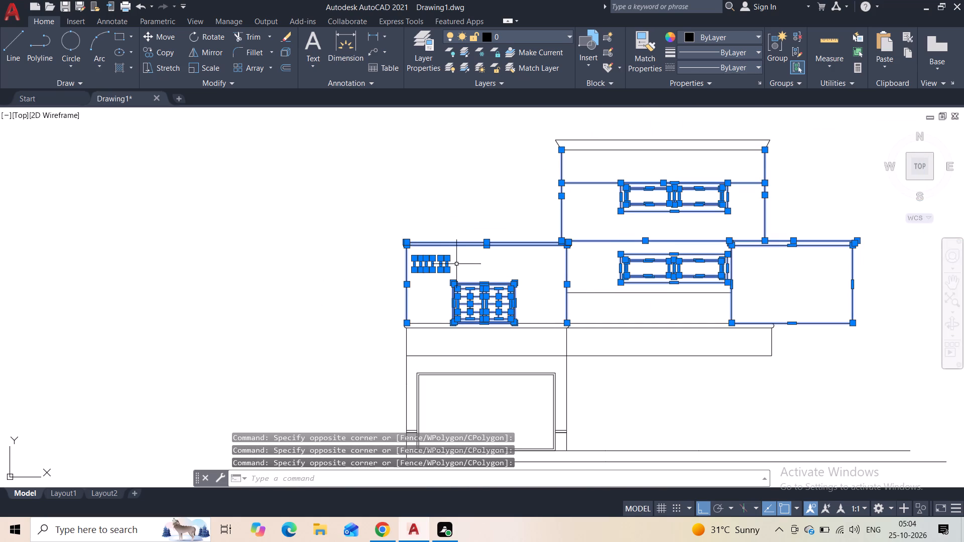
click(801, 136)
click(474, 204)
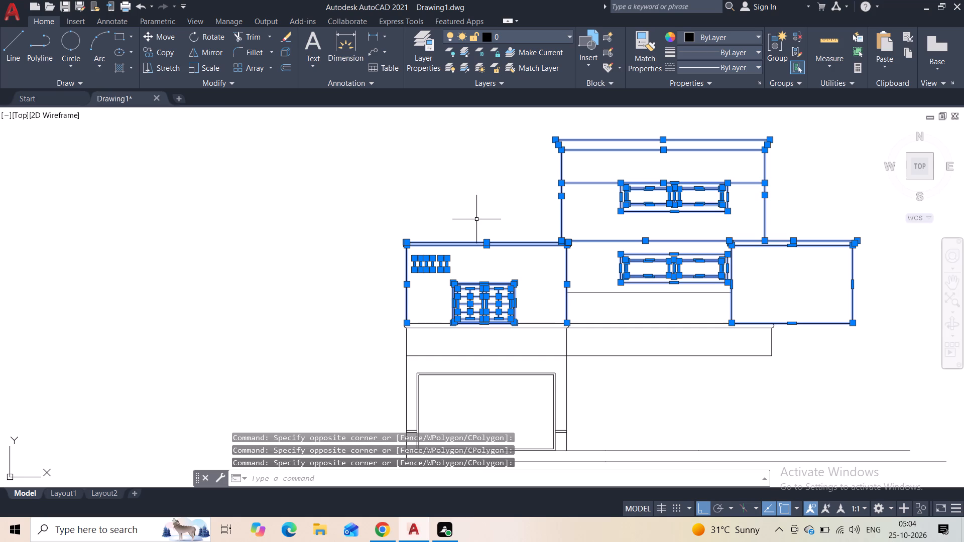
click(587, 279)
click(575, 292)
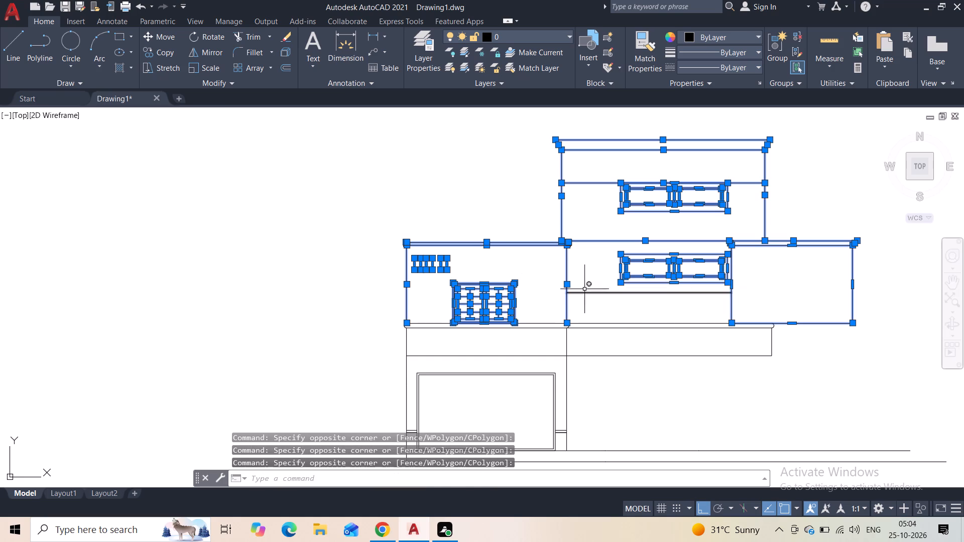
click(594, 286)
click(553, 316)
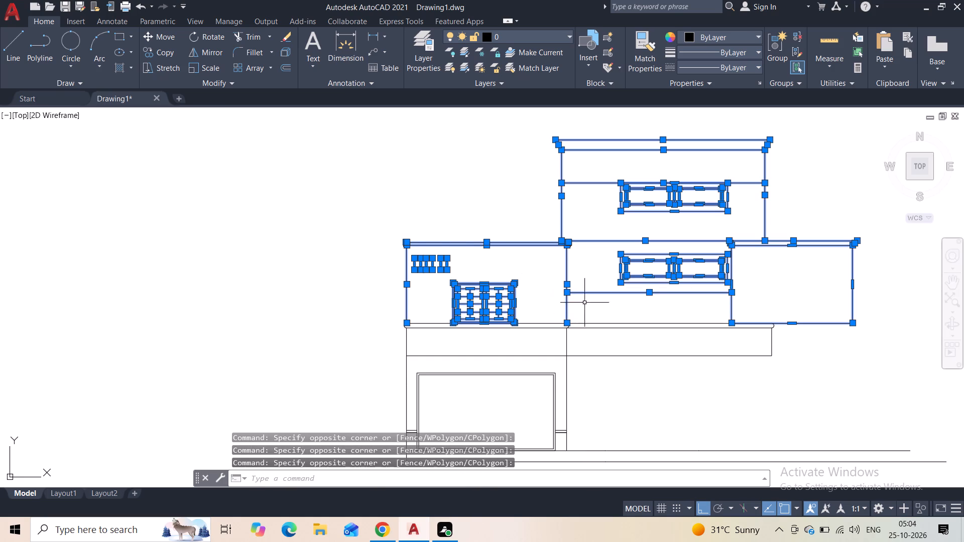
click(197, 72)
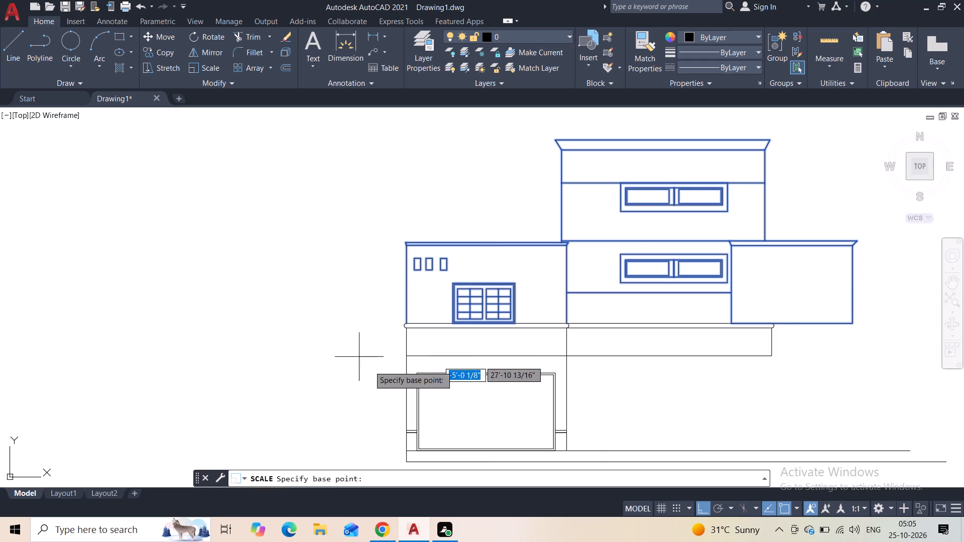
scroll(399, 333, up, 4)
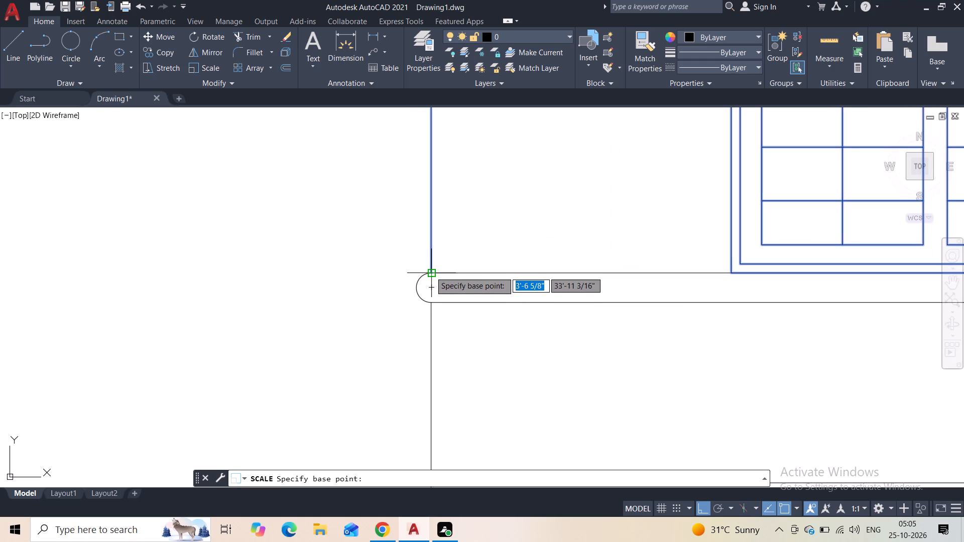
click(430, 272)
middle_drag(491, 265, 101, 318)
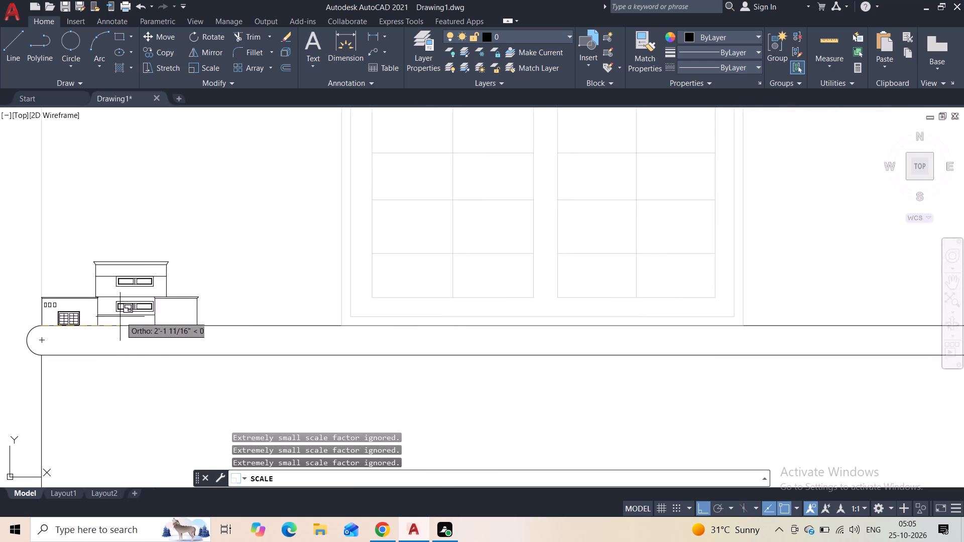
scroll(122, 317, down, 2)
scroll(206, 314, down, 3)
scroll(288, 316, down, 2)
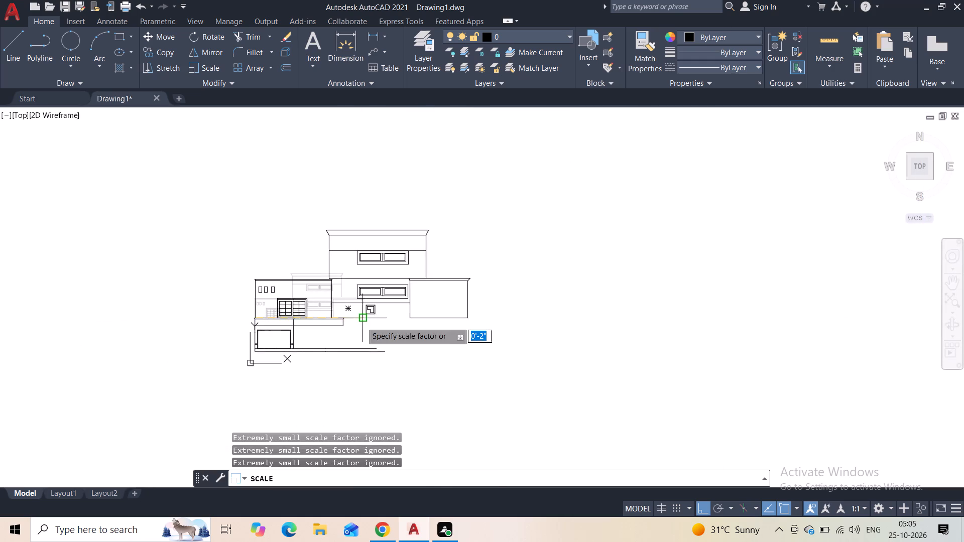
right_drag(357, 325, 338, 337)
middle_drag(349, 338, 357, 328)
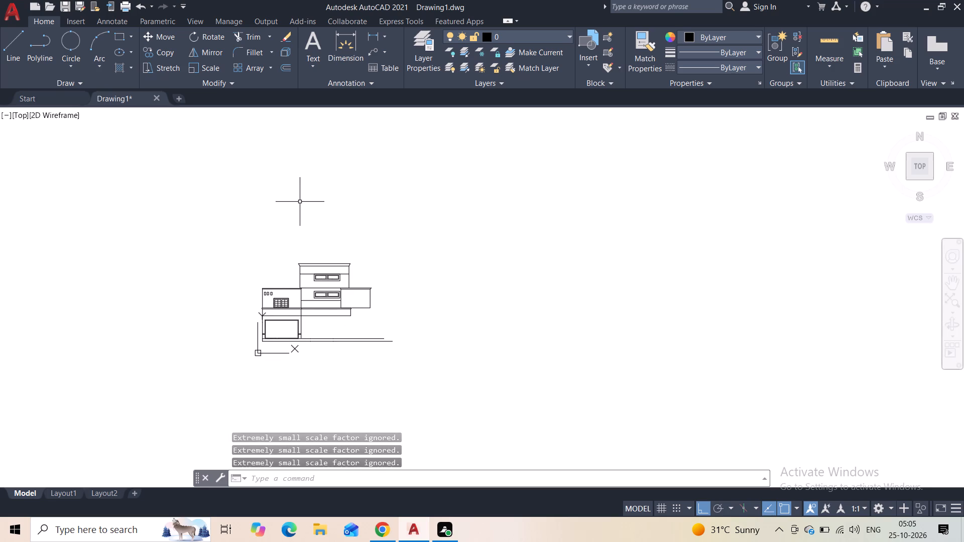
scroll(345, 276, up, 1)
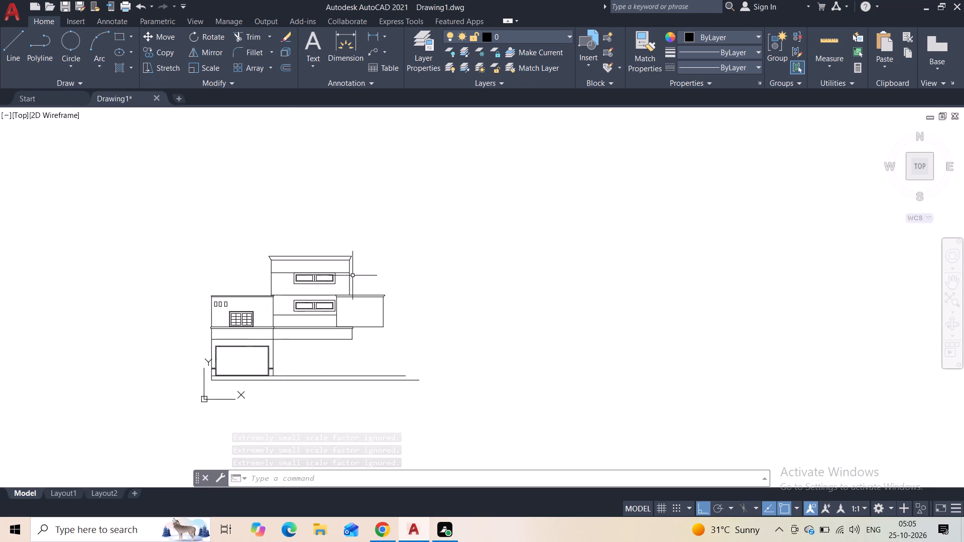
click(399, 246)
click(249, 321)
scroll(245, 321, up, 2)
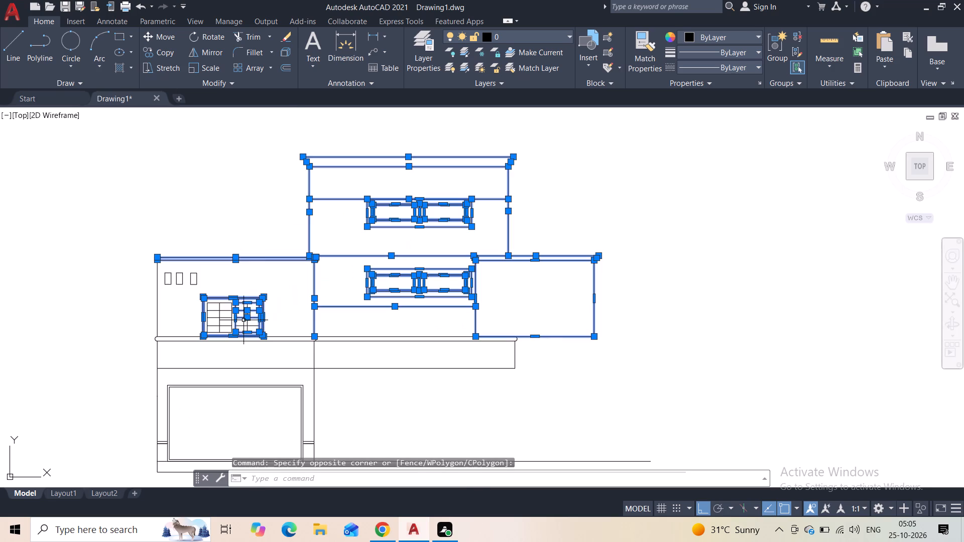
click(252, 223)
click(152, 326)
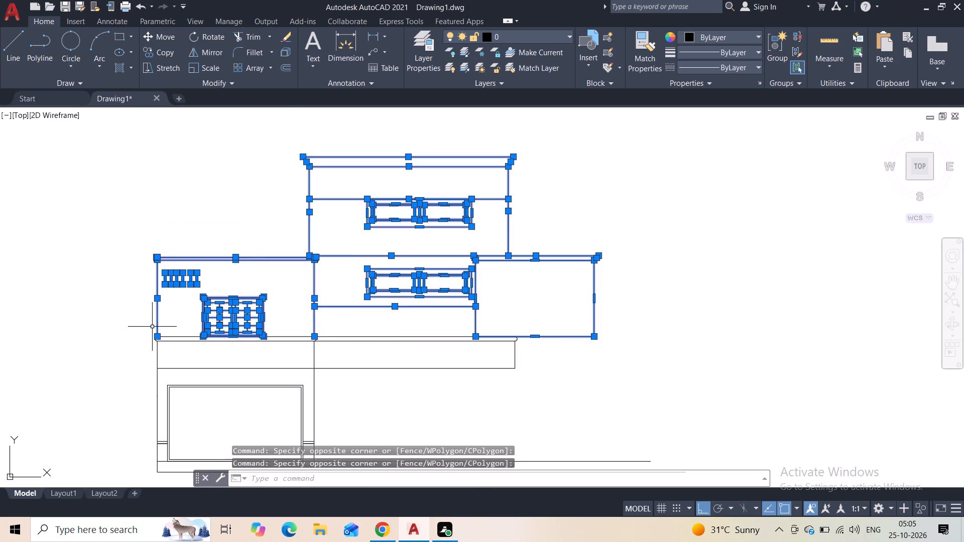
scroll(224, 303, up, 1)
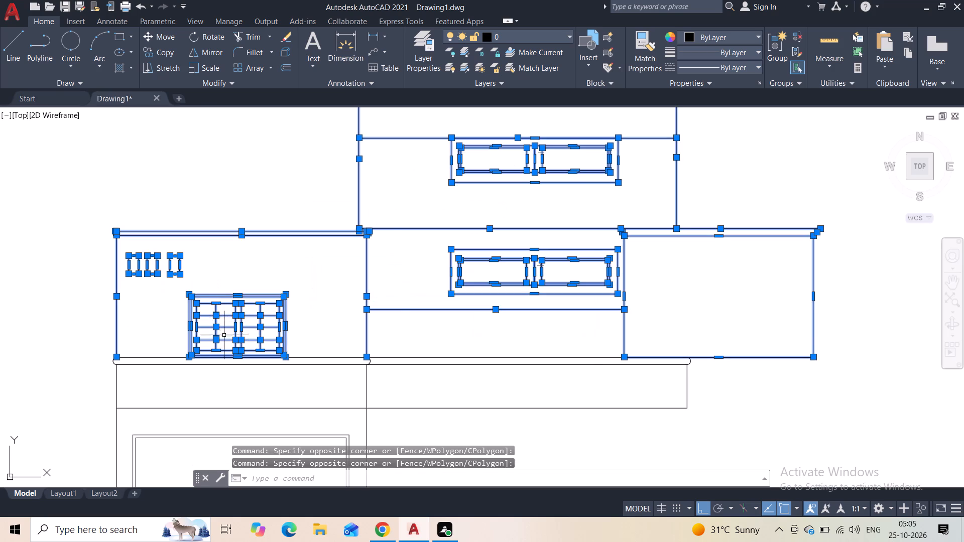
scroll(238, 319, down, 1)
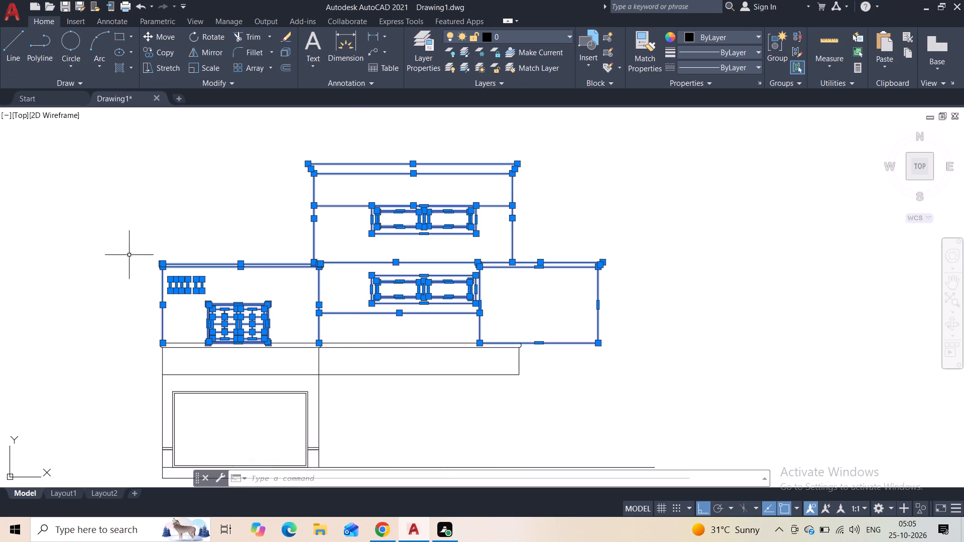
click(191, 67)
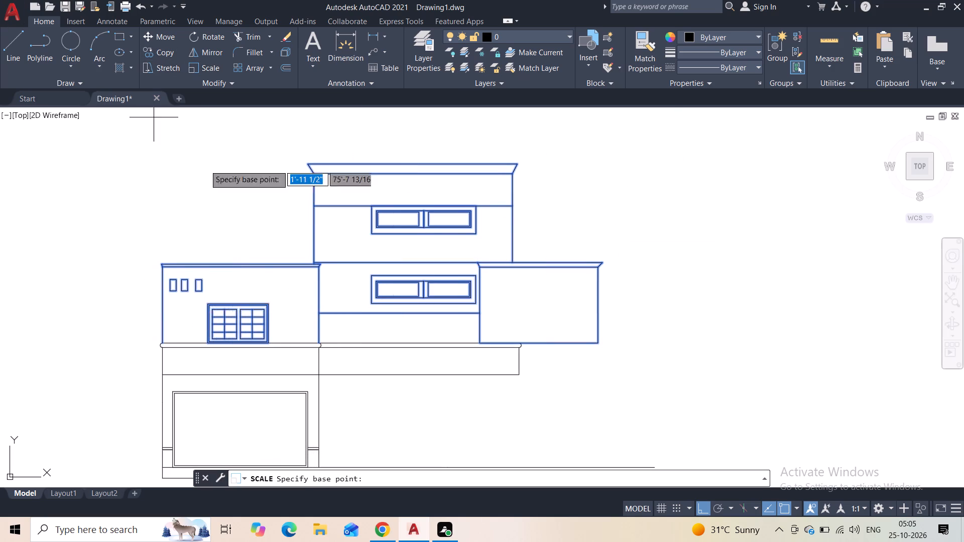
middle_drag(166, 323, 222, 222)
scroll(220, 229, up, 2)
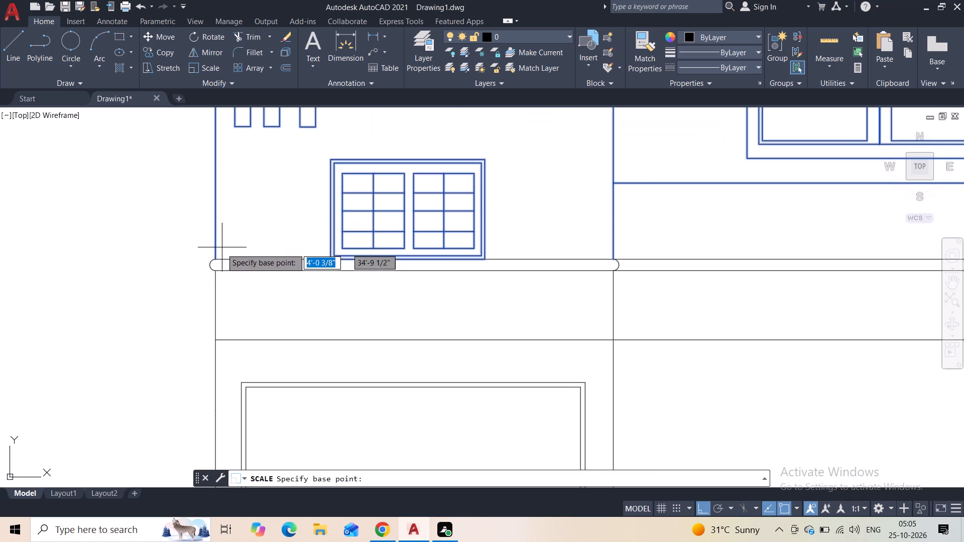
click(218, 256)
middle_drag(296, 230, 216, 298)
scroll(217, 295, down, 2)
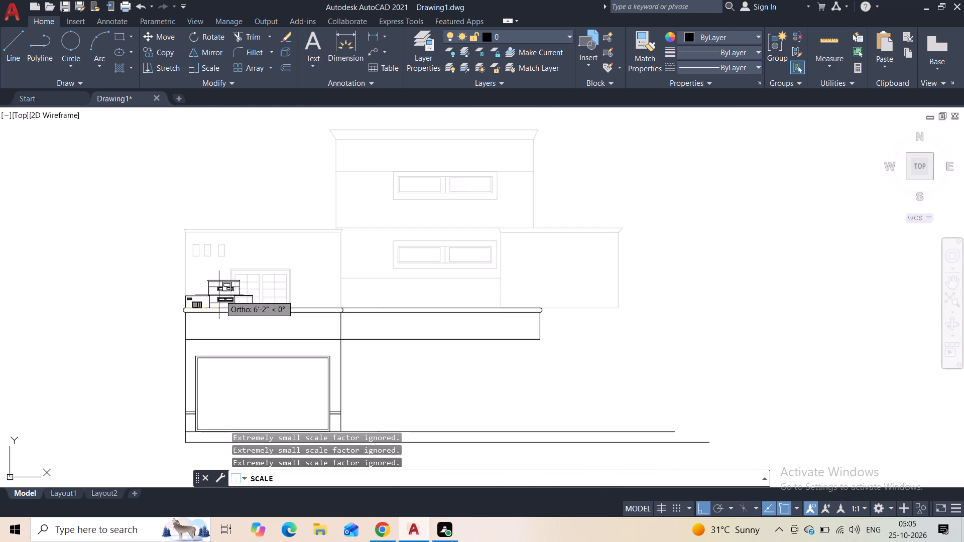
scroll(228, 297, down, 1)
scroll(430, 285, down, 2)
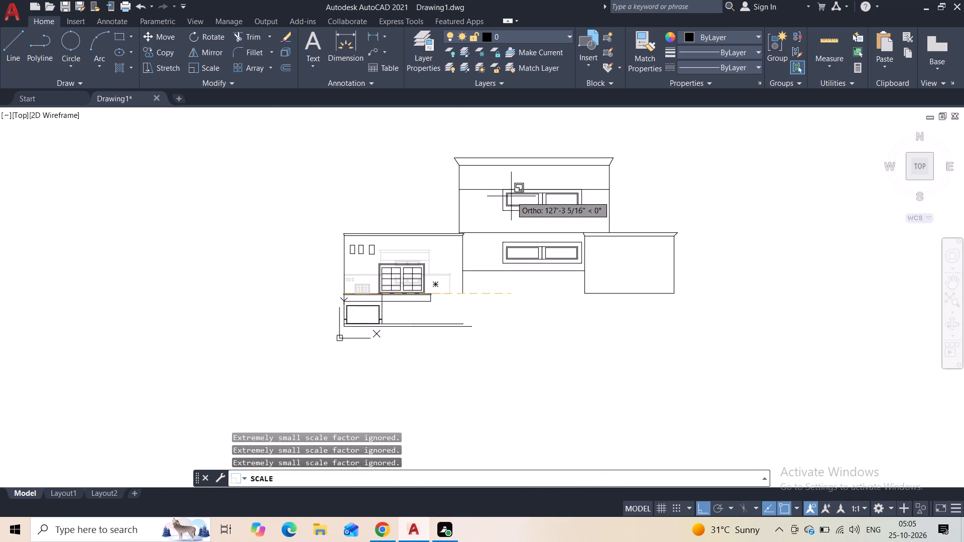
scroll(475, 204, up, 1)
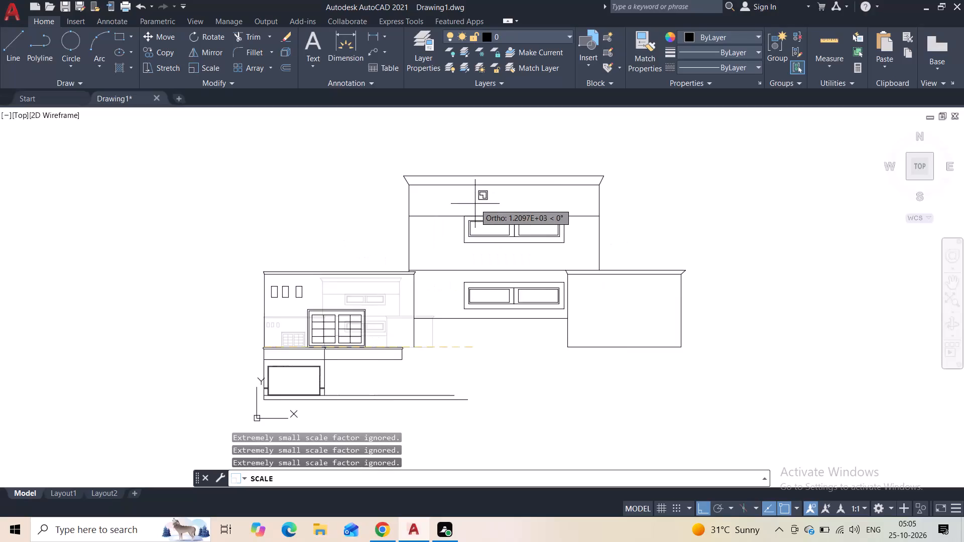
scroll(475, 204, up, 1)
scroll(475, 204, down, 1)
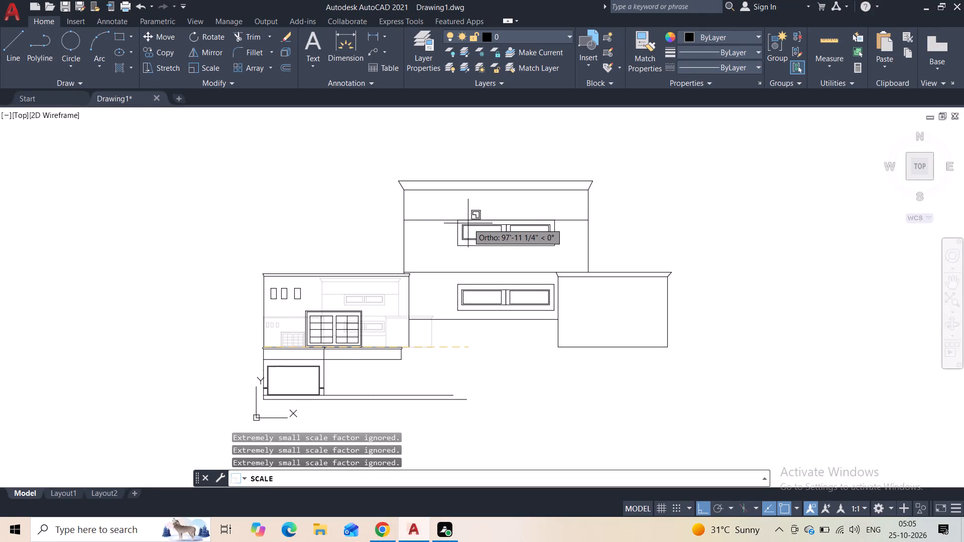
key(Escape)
Scale the whole building, without the two ground lines, by a factor of 2 about its lower-left corner on the upper ground line.
middle_drag(414, 294, 463, 242)
scroll(448, 272, up, 1)
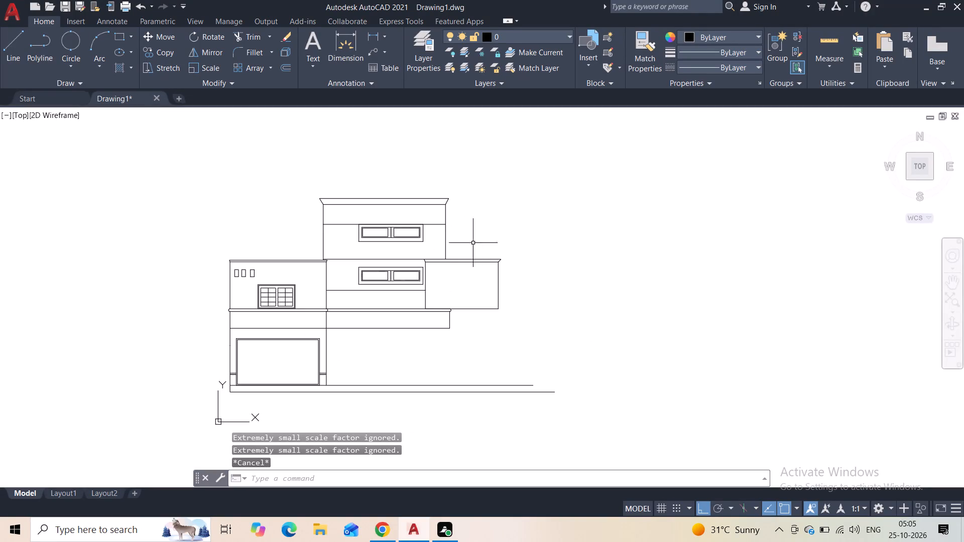
click(503, 214)
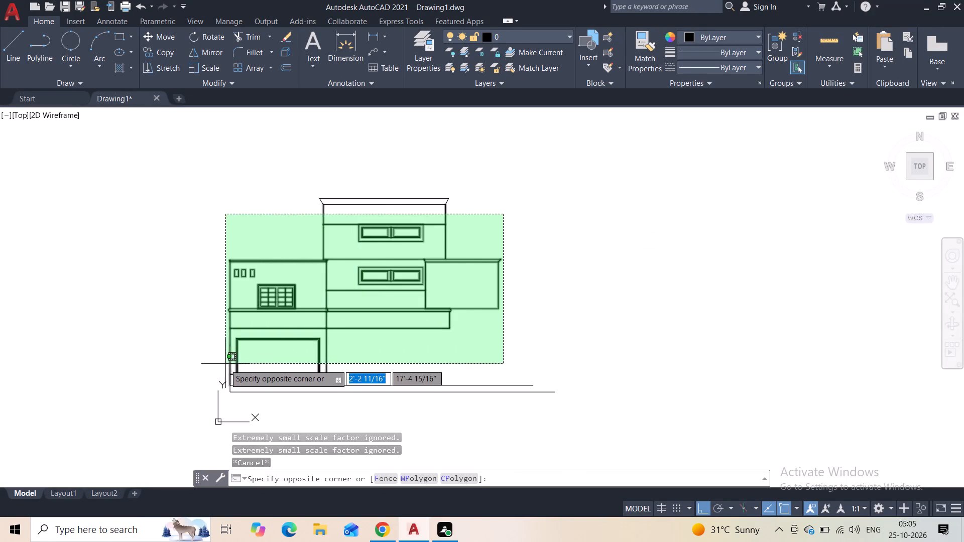
click(224, 365)
click(487, 177)
click(309, 222)
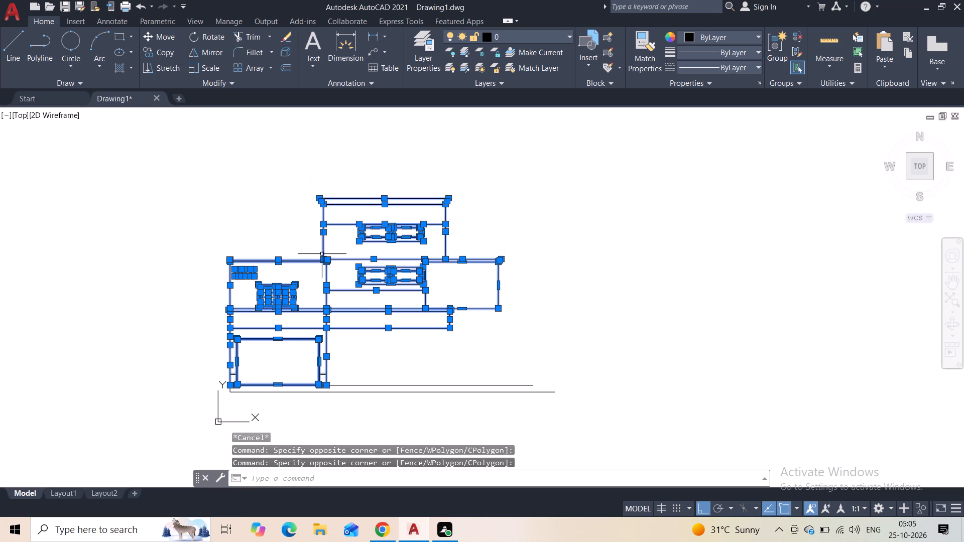
scroll(372, 265, up, 1)
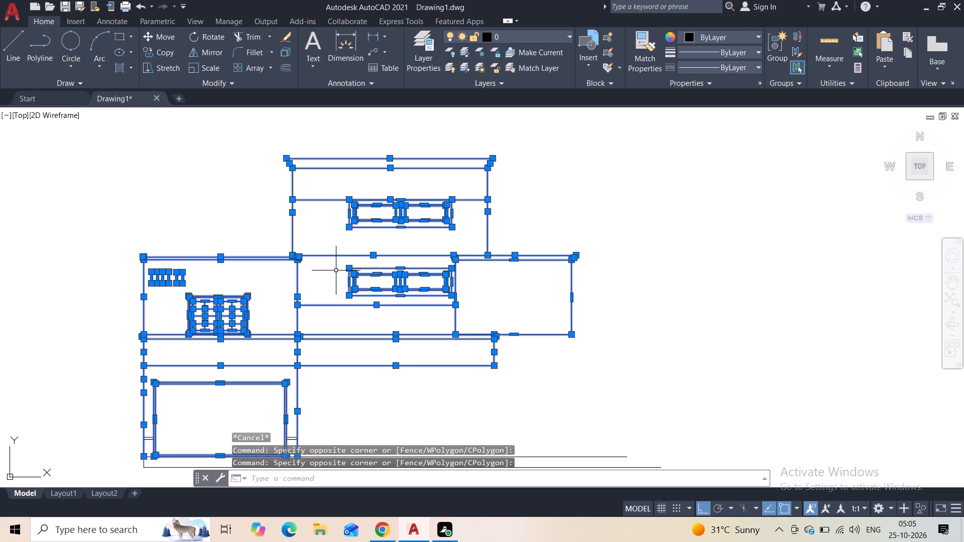
middle_drag(277, 287, 318, 170)
scroll(270, 321, up, 2)
click(458, 319)
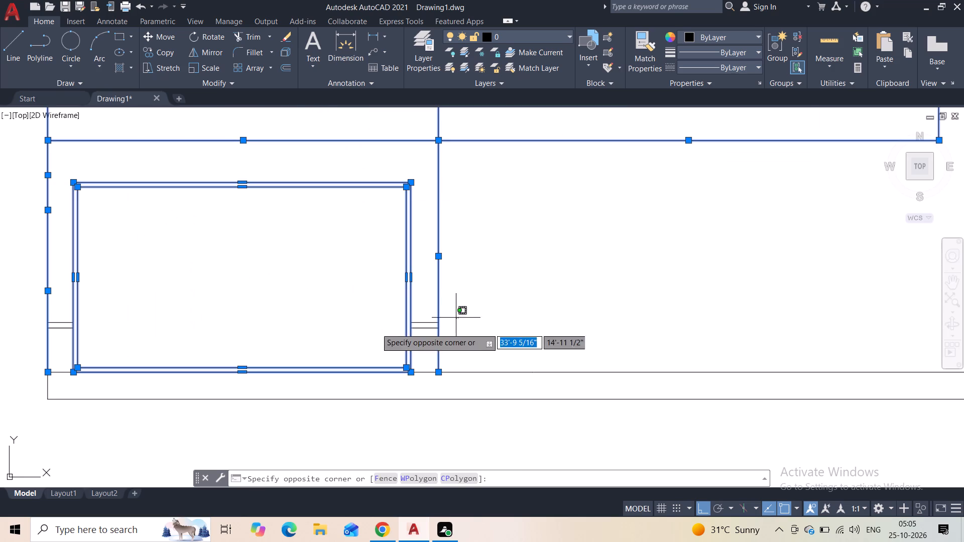
click(362, 333)
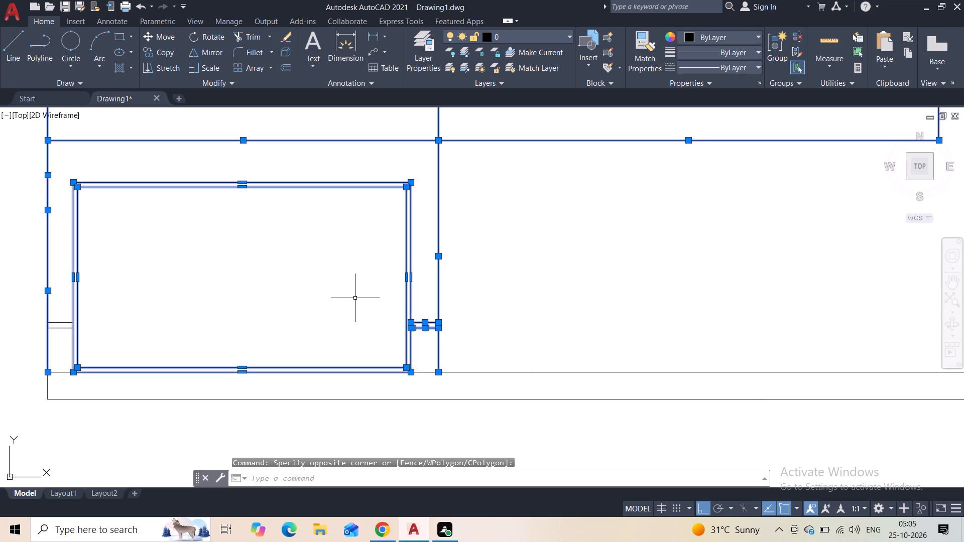
click(100, 309)
click(34, 334)
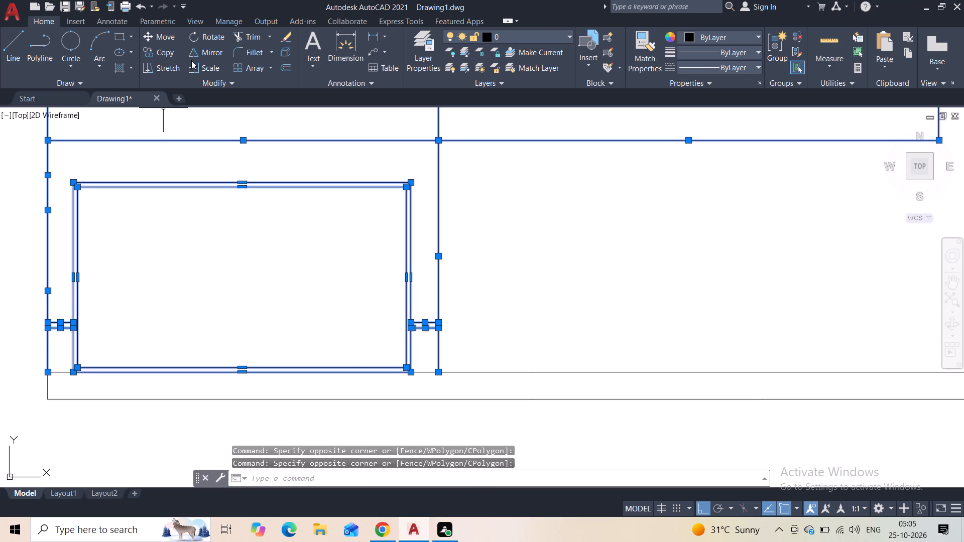
click(192, 66)
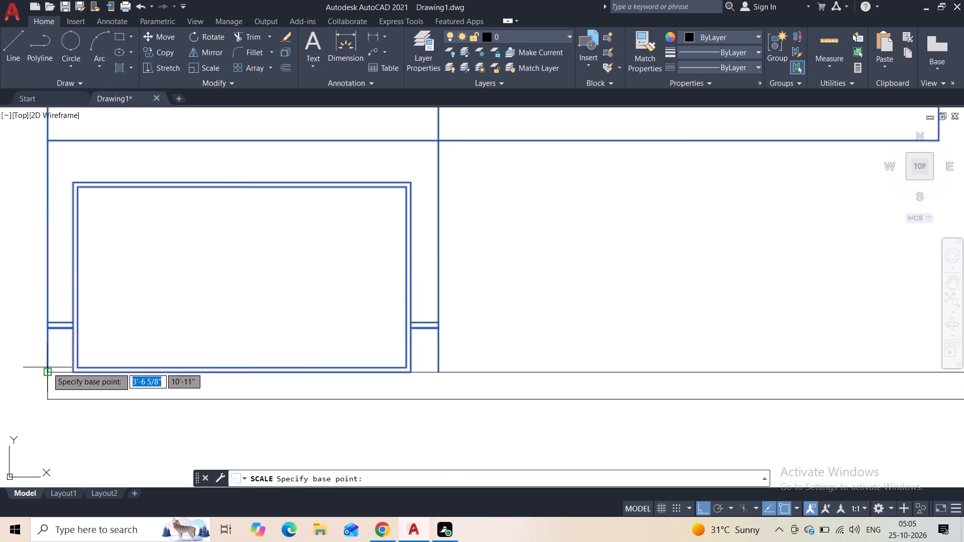
click(47, 367)
scroll(194, 313, down, 2)
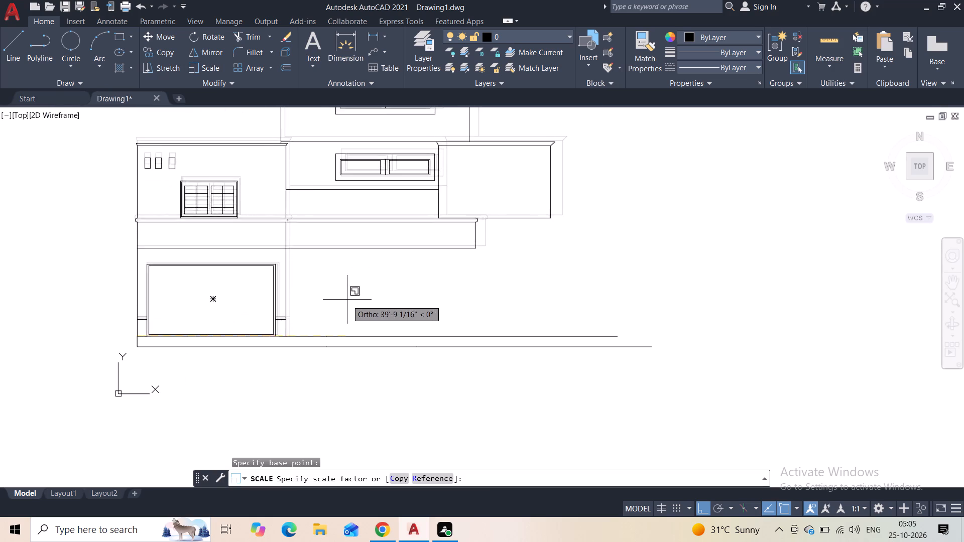
middle_drag(347, 300, 322, 366)
scroll(347, 302, down, 3)
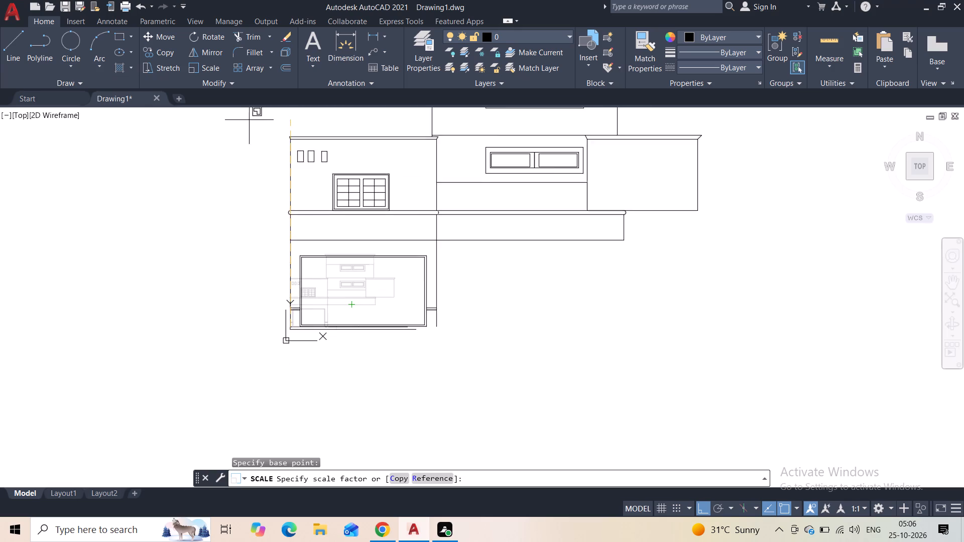
middle_drag(459, 210, 459, 211)
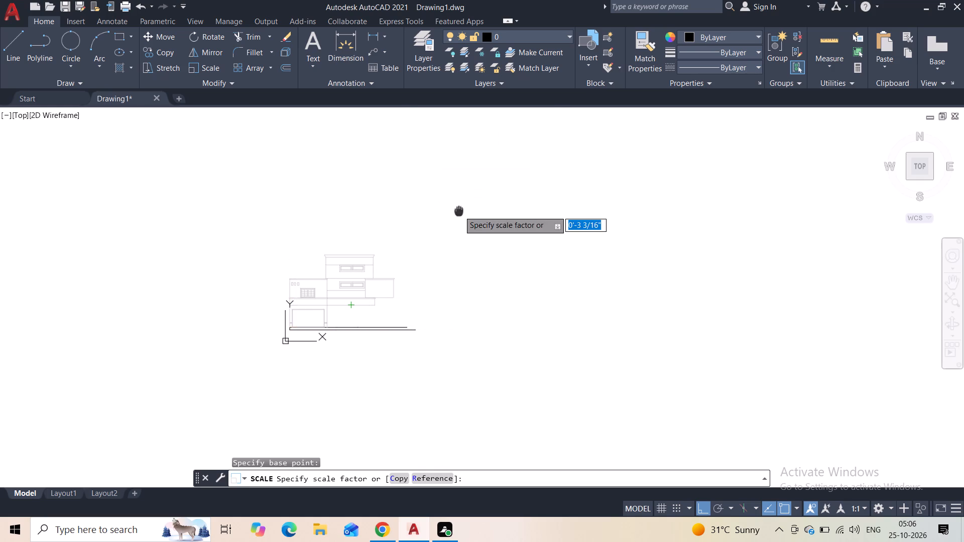
middle_drag(459, 211, 302, 223)
scroll(344, 209, down, 2)
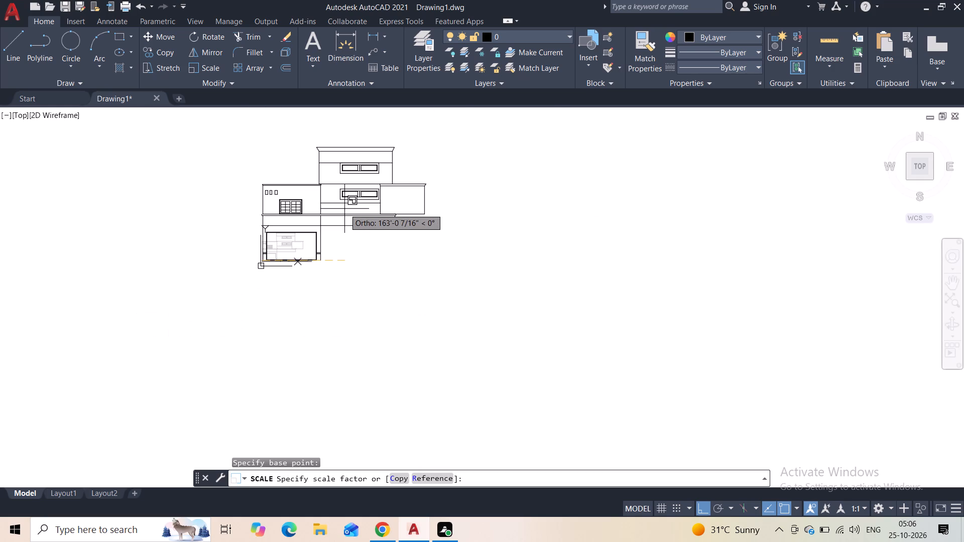
key(2)
key(Return)
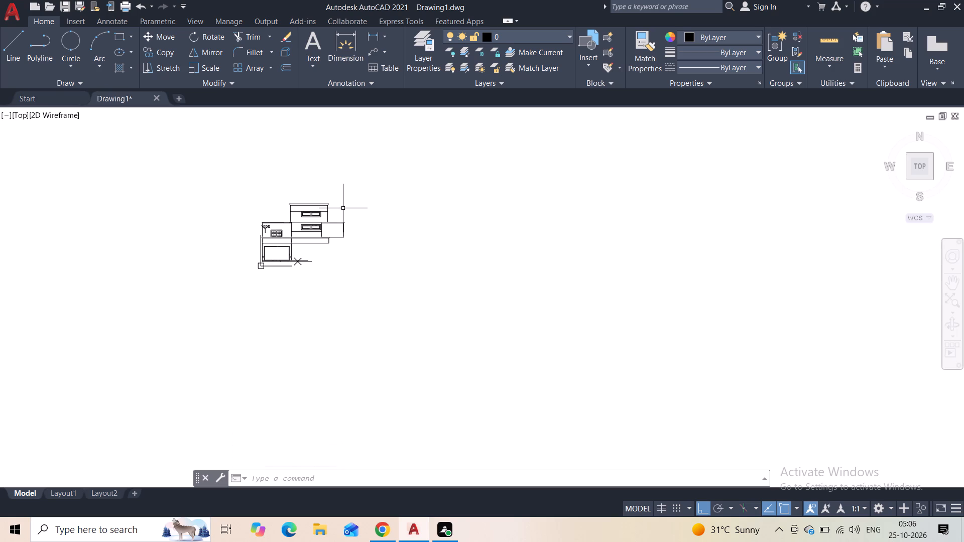
key(Escape)
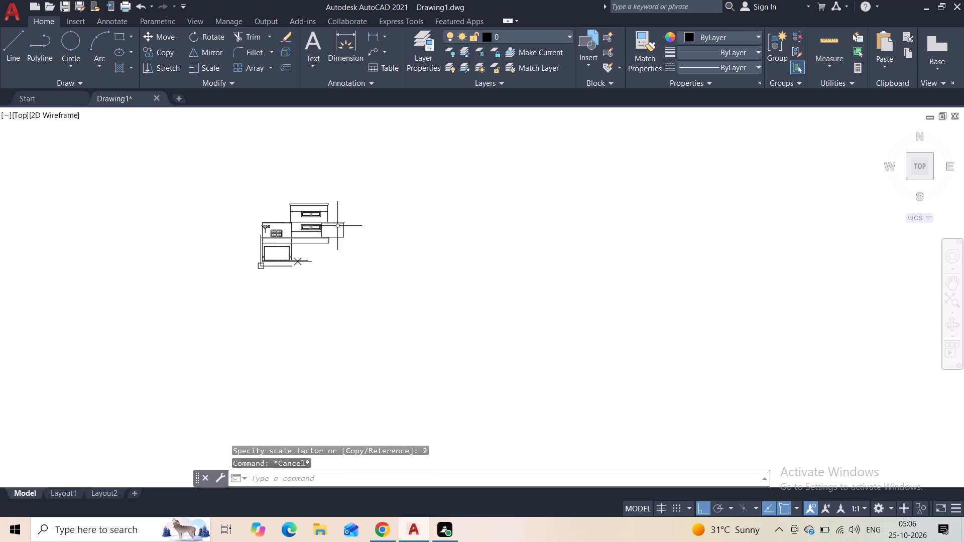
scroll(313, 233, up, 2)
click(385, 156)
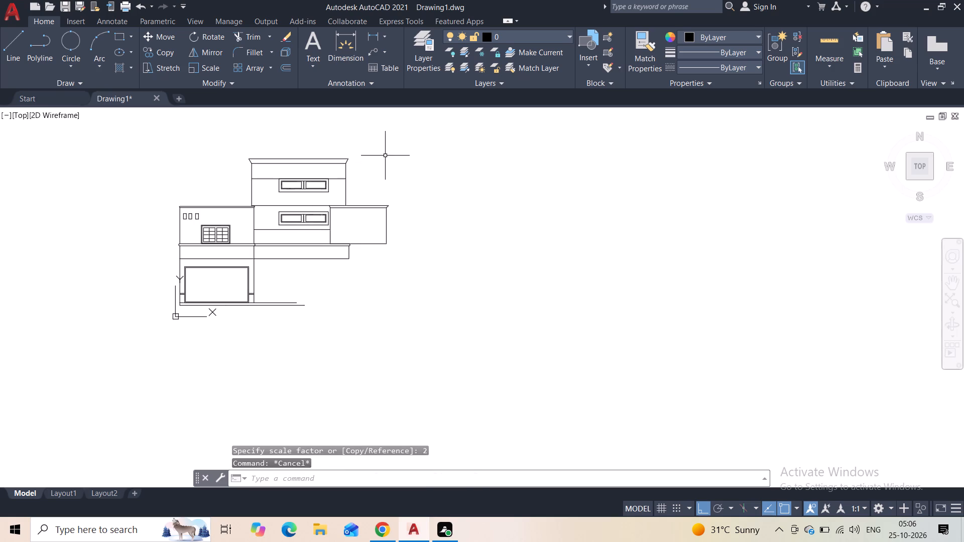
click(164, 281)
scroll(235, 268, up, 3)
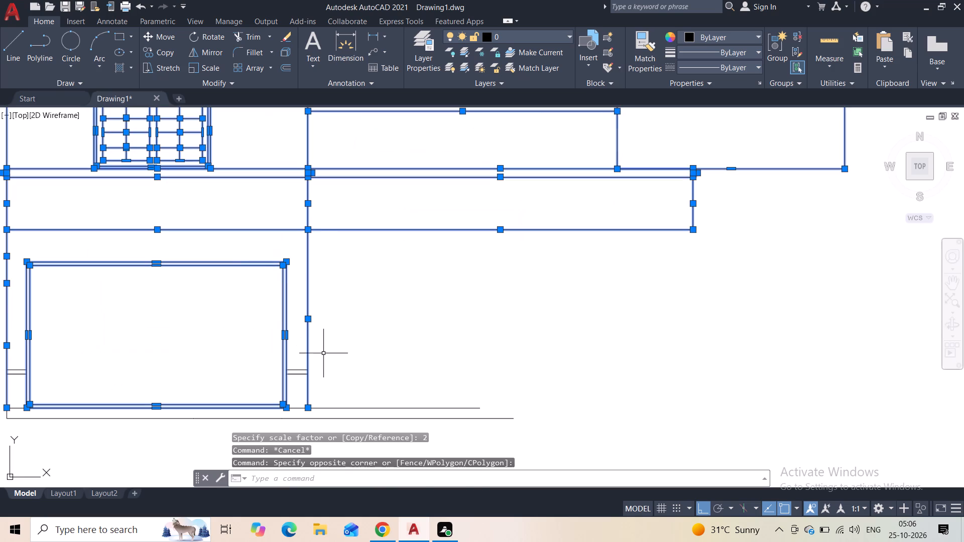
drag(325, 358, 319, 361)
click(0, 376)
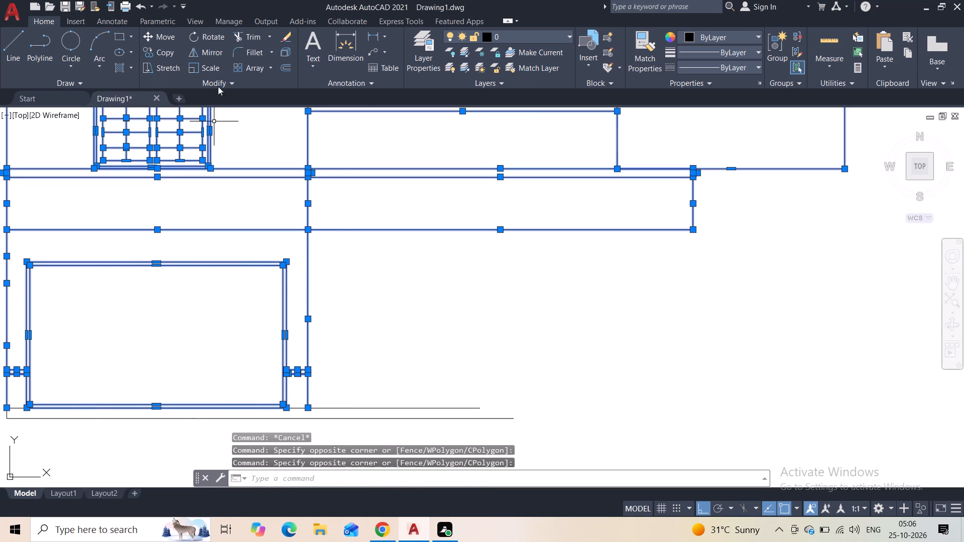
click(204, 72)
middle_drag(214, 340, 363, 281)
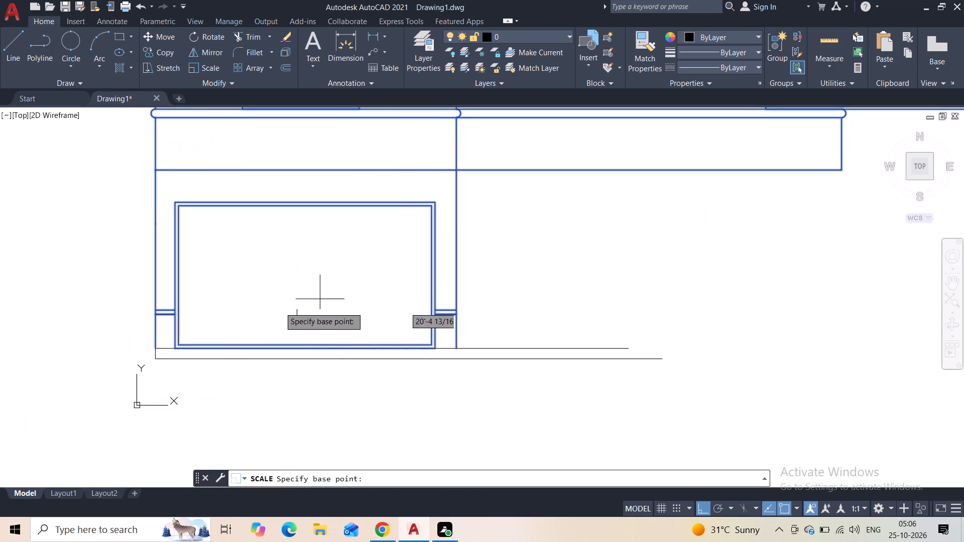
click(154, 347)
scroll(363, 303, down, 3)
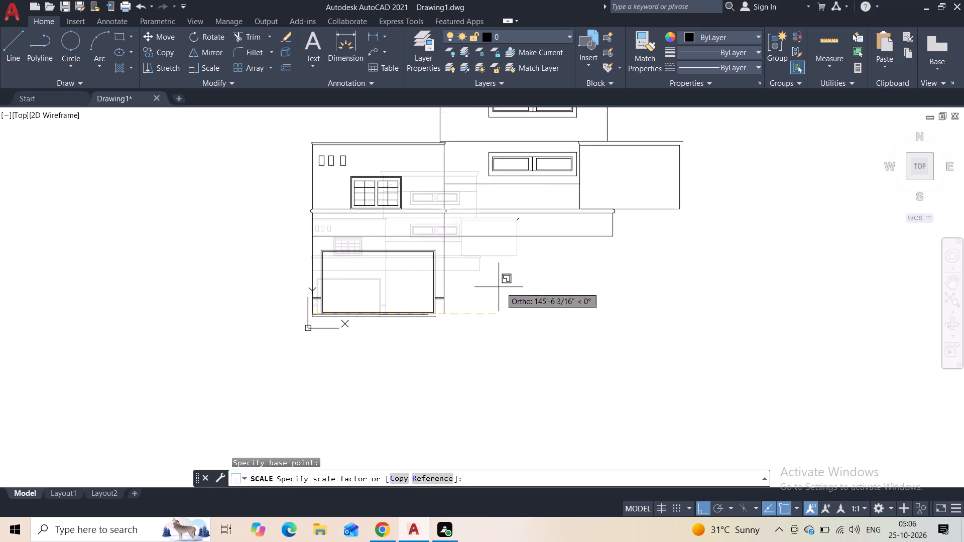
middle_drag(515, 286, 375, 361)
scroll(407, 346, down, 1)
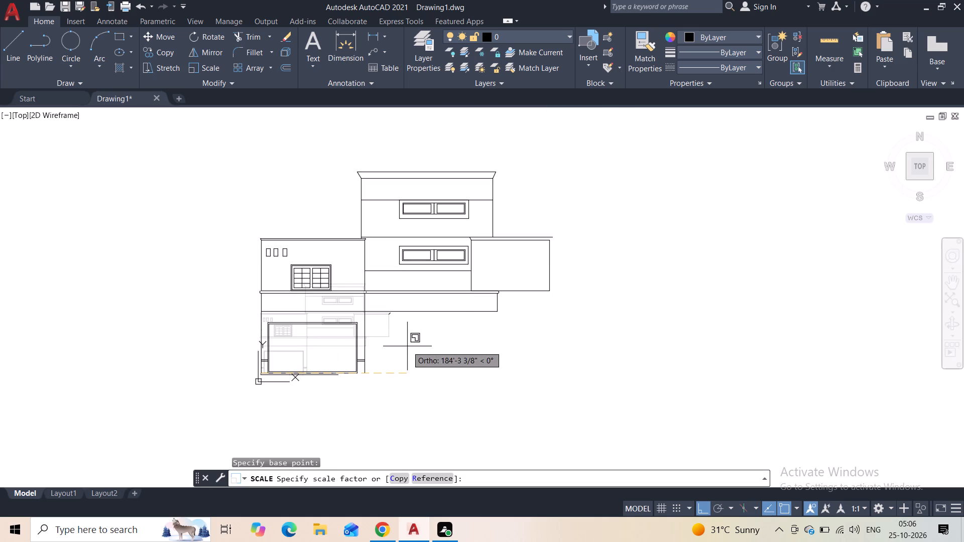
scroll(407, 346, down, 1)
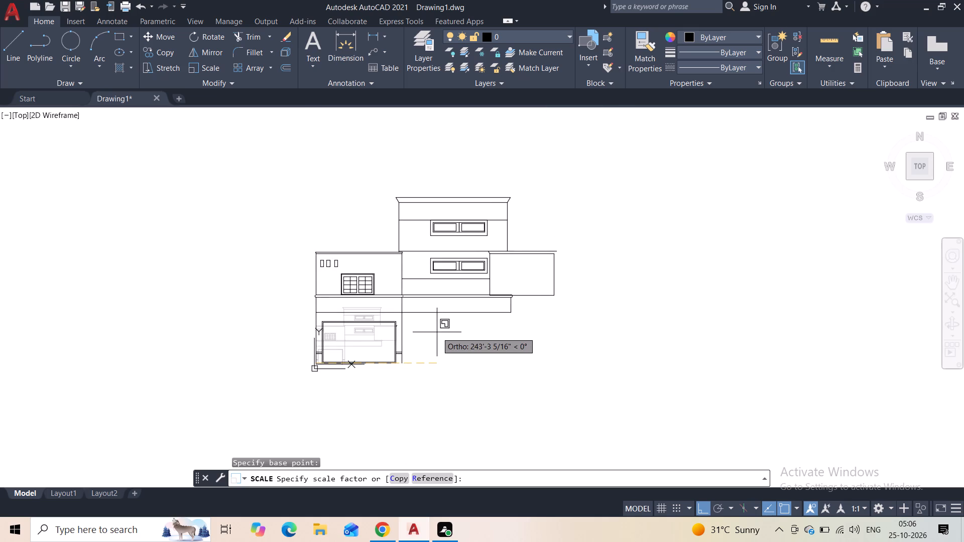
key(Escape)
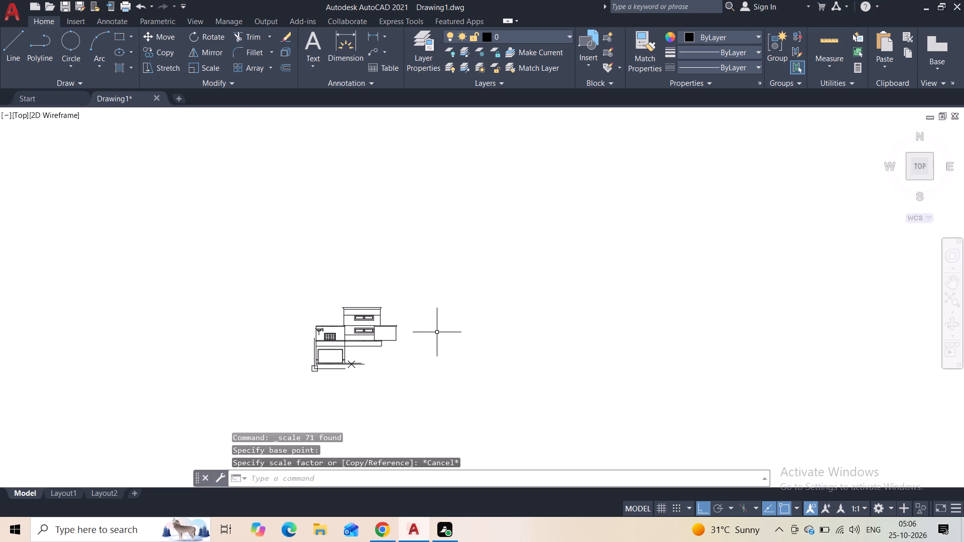
Move the framed middle-floor window straight up until its frame's top edge is level with the line below the right block's cornice.
scroll(344, 347, up, 5)
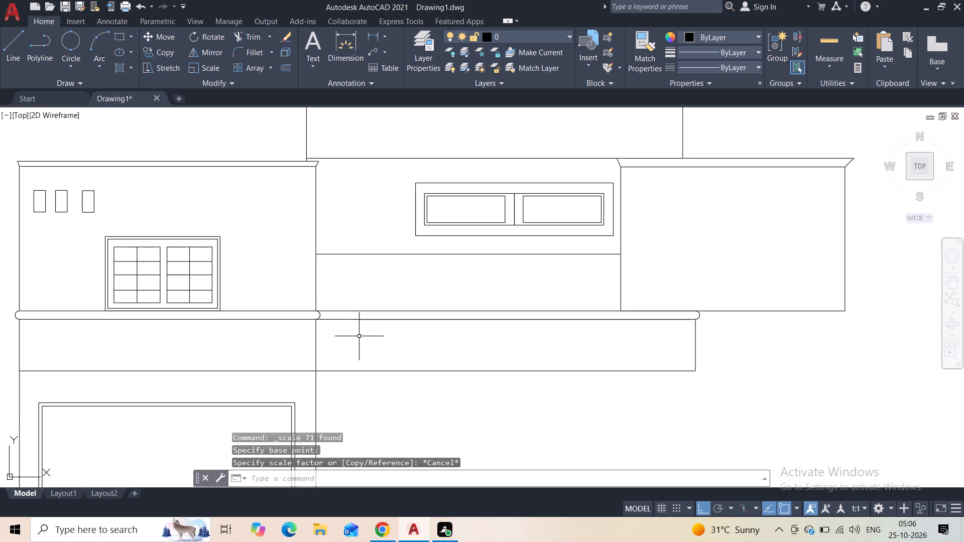
middle_drag(379, 365, 408, 341)
scroll(409, 341, down, 1)
middle_drag(409, 333, 409, 333)
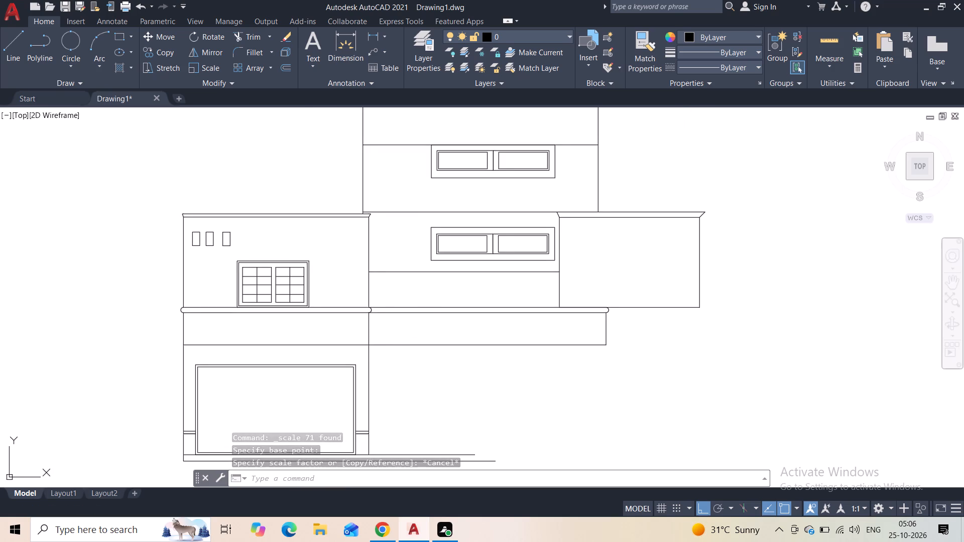
middle_drag(409, 333, 420, 320)
scroll(427, 319, down, 1)
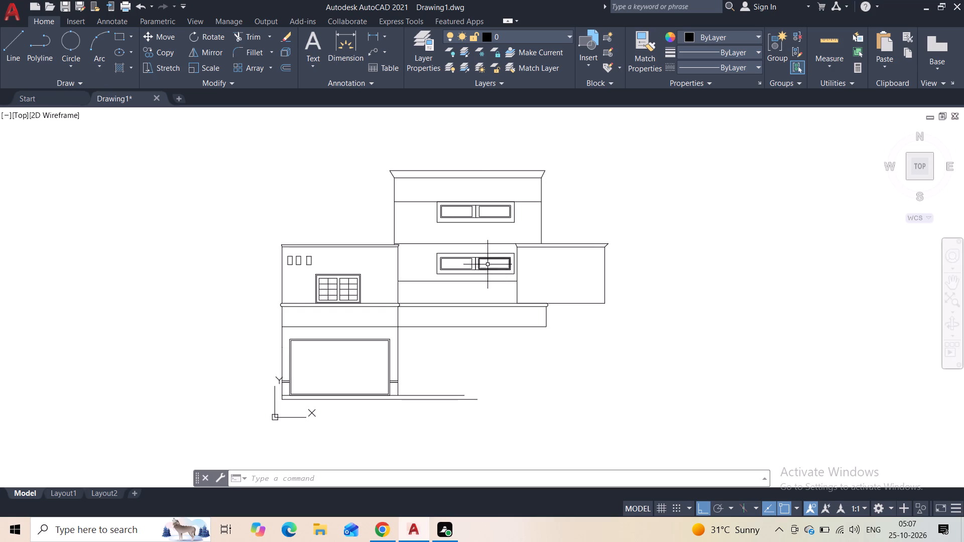
scroll(488, 264, up, 2)
click(501, 231)
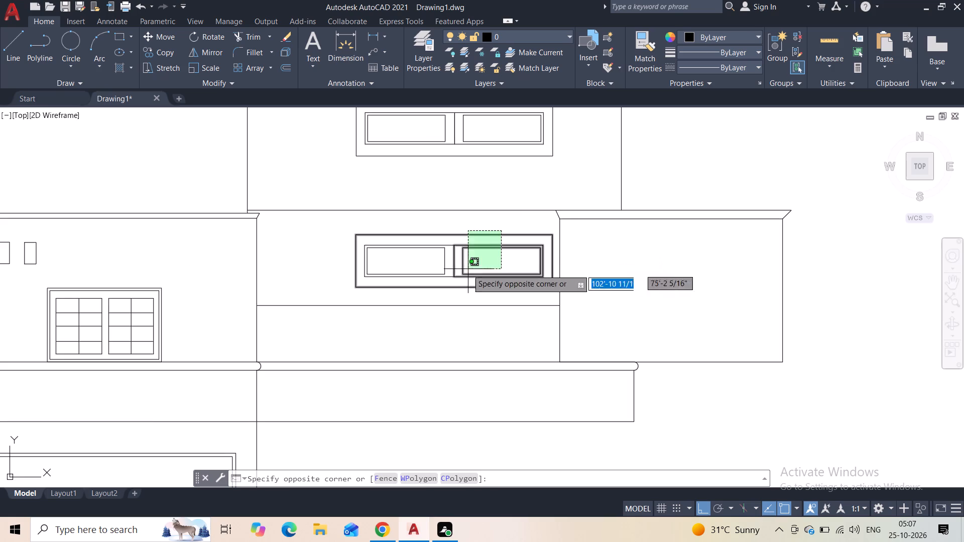
click(372, 289)
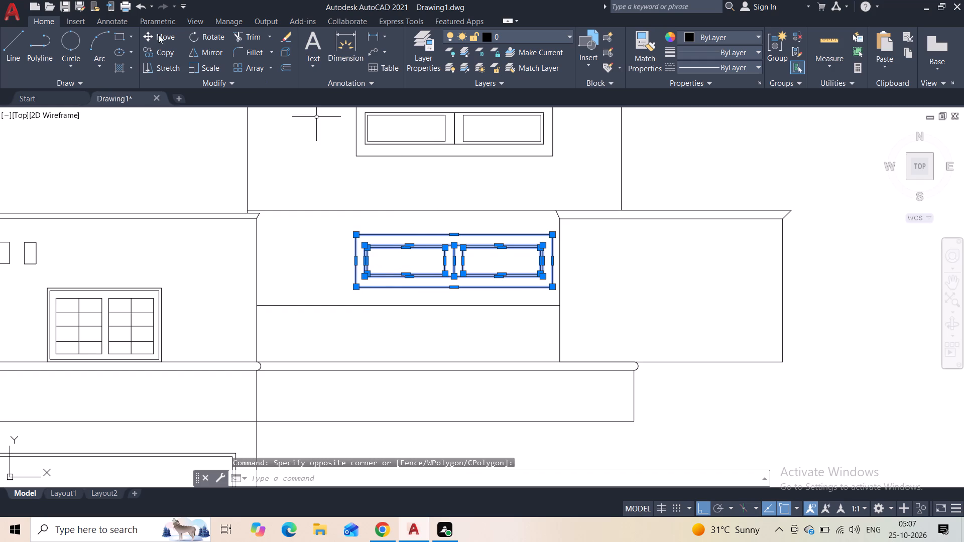
click(158, 36)
click(552, 238)
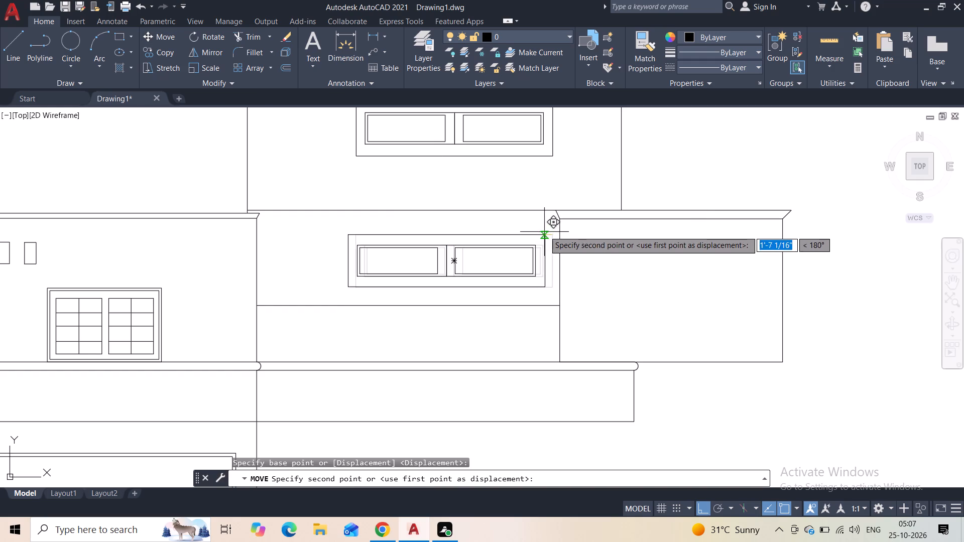
click(548, 218)
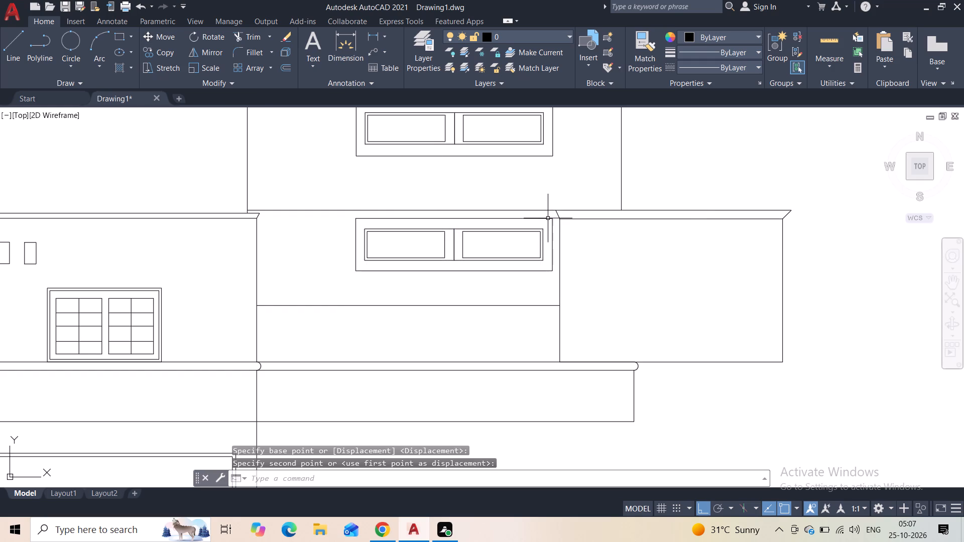
Move the horizontal line below the middle-floor window straight up to just beneath the window frame.
click(478, 305)
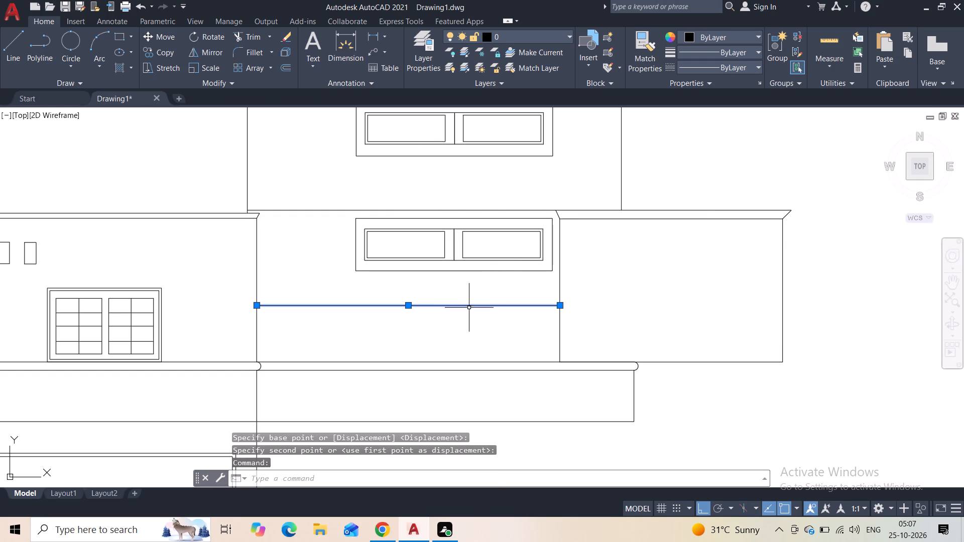
click(410, 308)
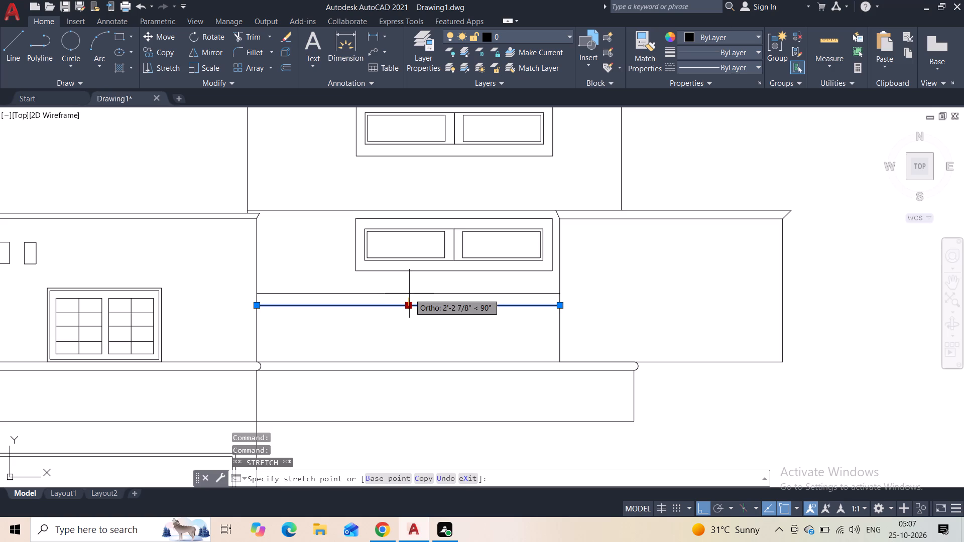
click(407, 281)
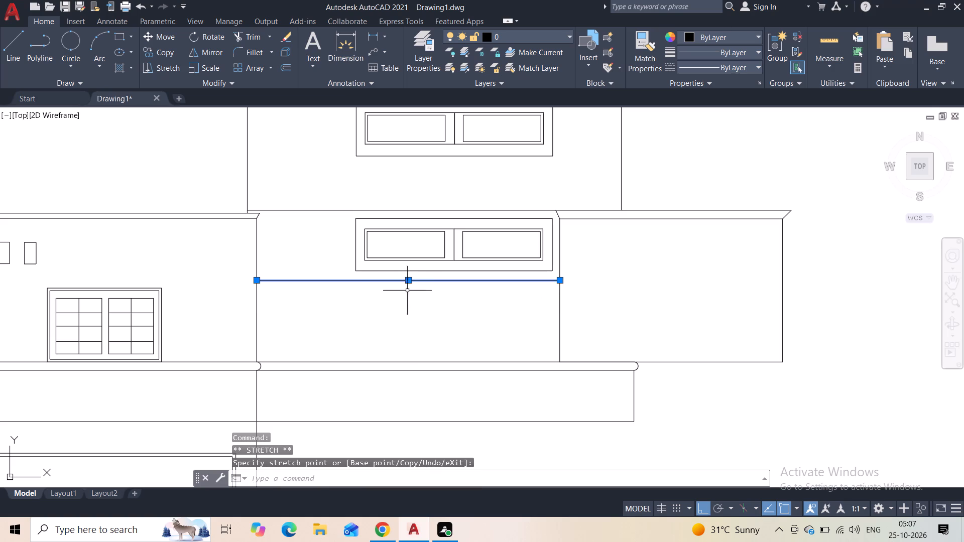
key(Escape)
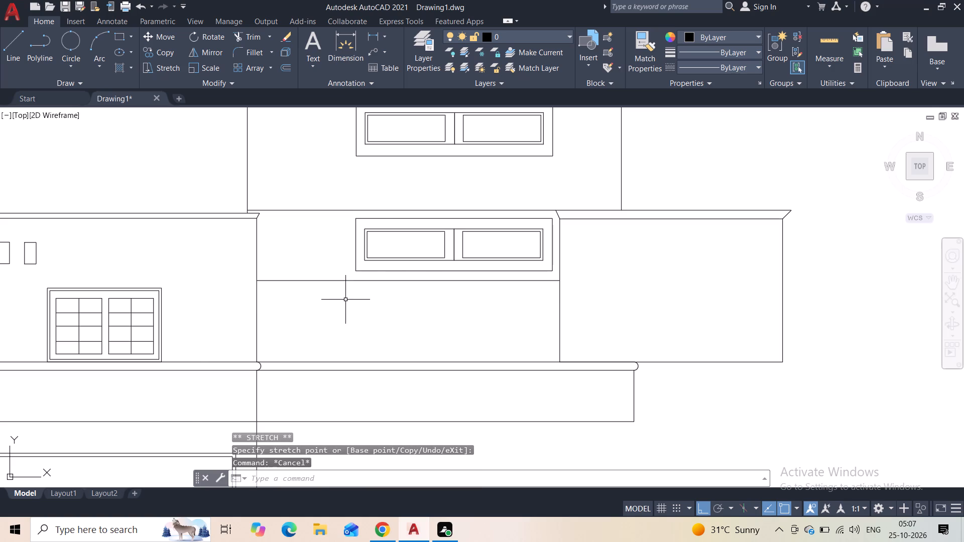
Move the horizontal line just above the middle-floor window straight up about 4'-11".
scroll(345, 299, down, 2)
middle_drag(345, 299, 334, 249)
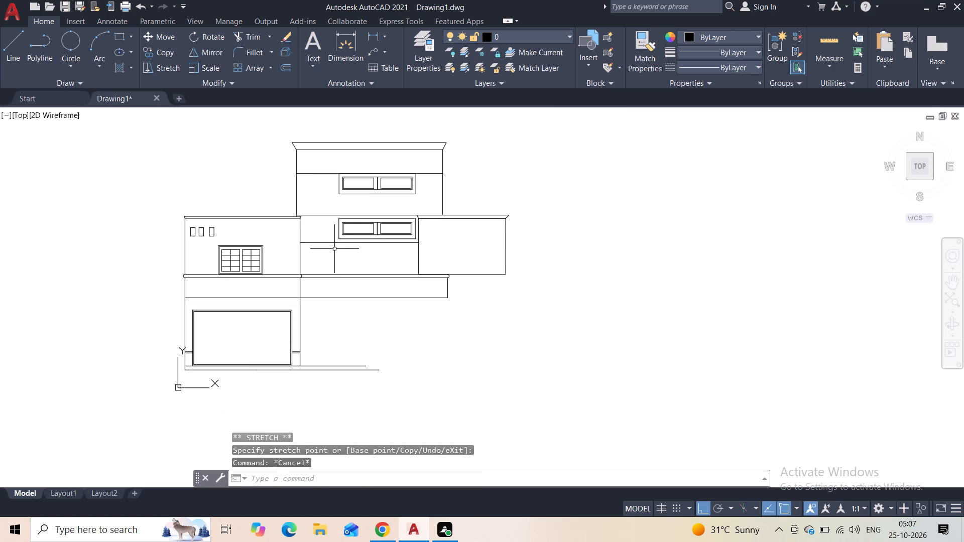
scroll(351, 226, up, 1)
click(351, 206)
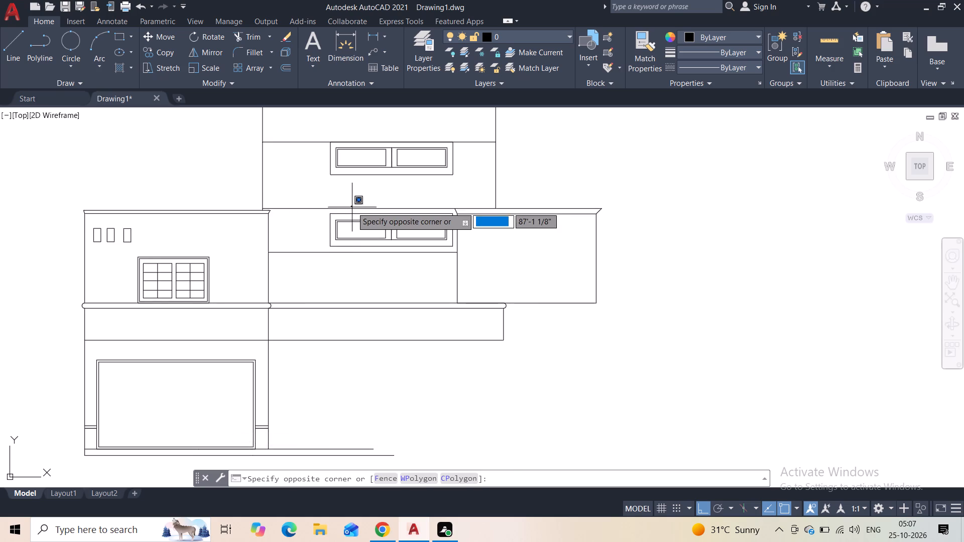
click(349, 209)
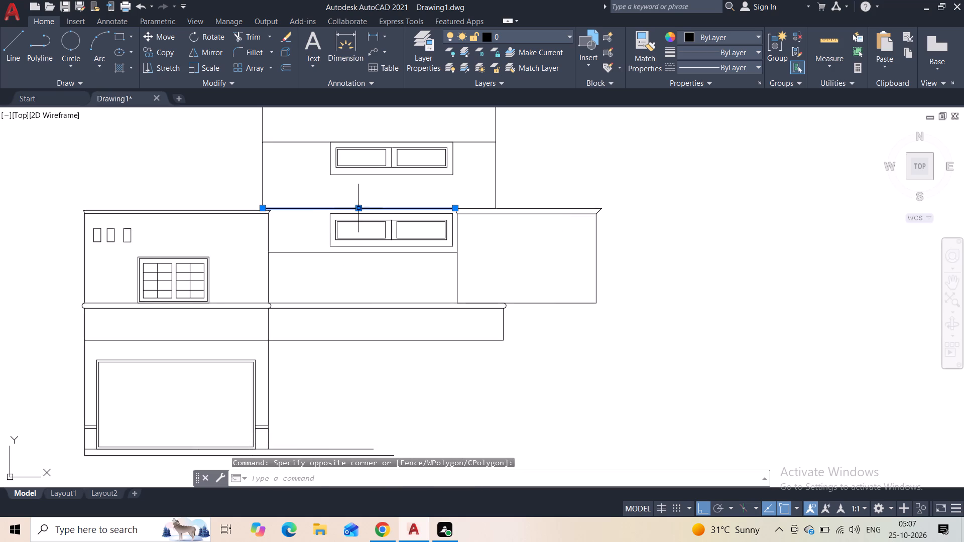
click(359, 209)
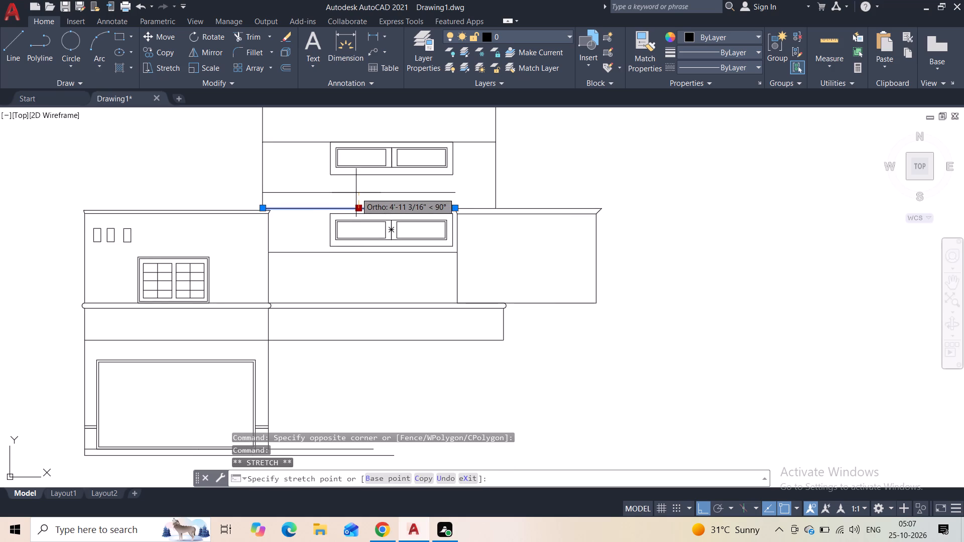
click(356, 193)
key(Escape)
Extend the raised floor line's right end to the tall block's right wall.
key(grave)
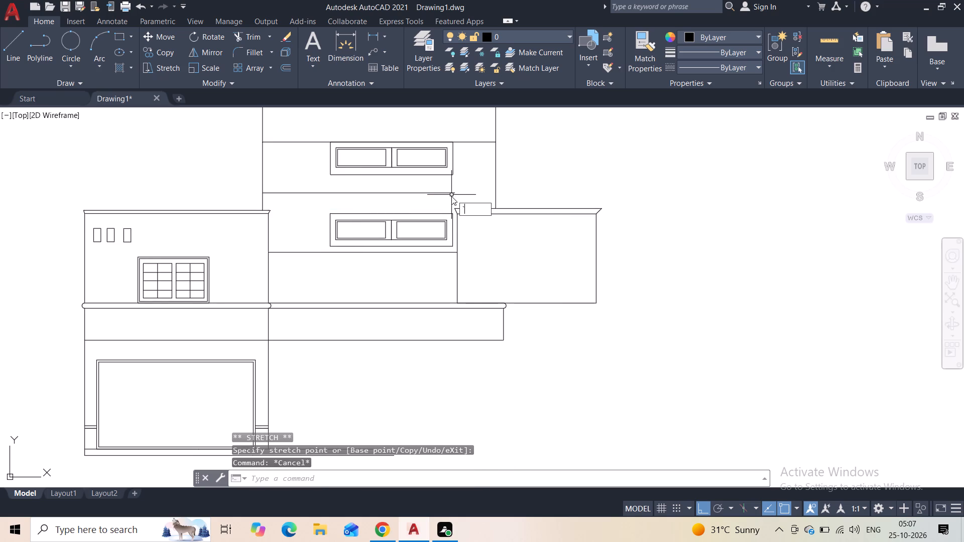
key(e)
key(Escape)
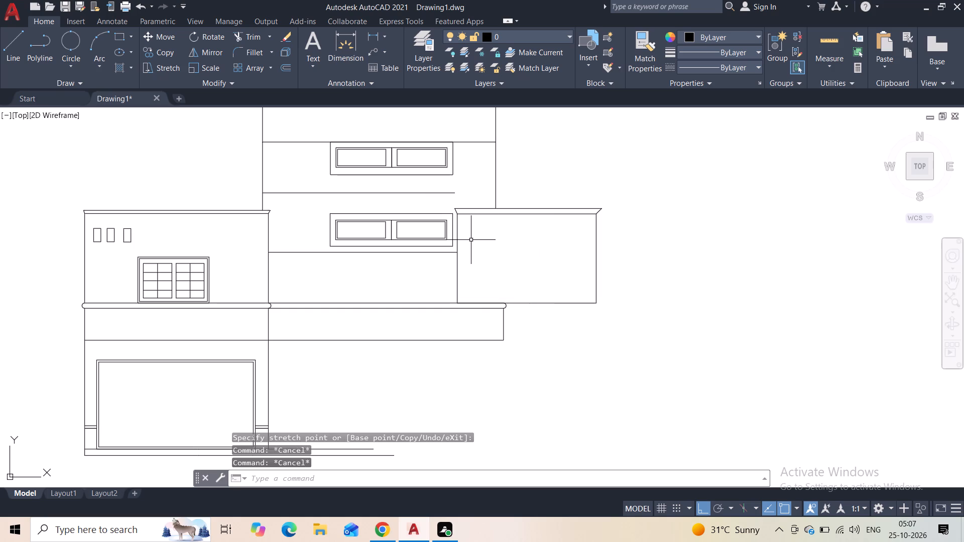
text(ex)
click(488, 264)
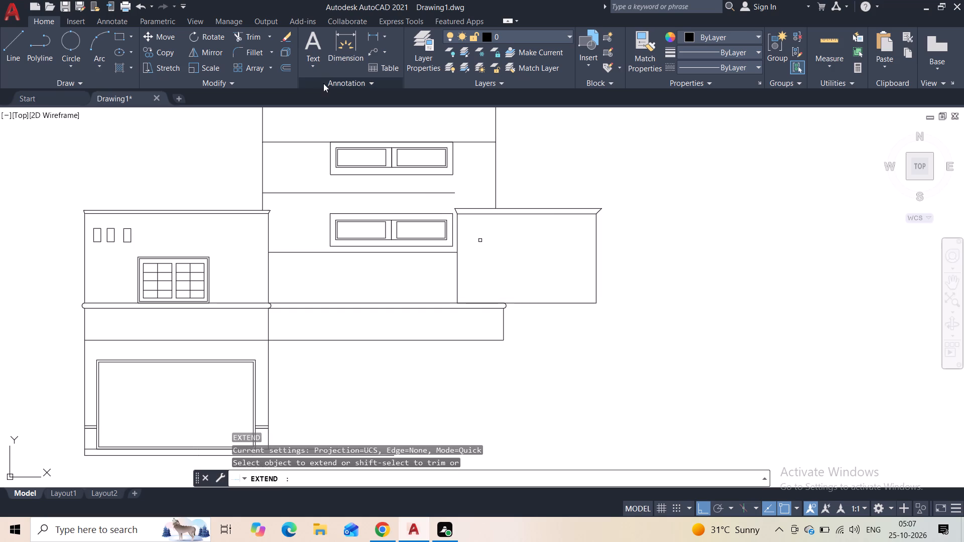
click(449, 193)
key(Escape)
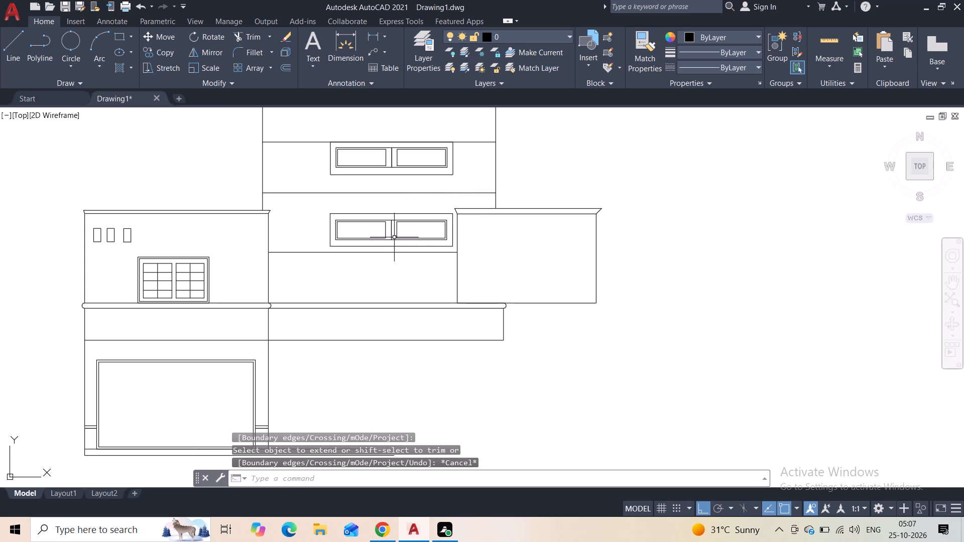
Copy the left block's gridded window along the band's top line so its lower-right corner meets the right block's left wall.
click(215, 253)
click(131, 297)
scroll(166, 268, up, 2)
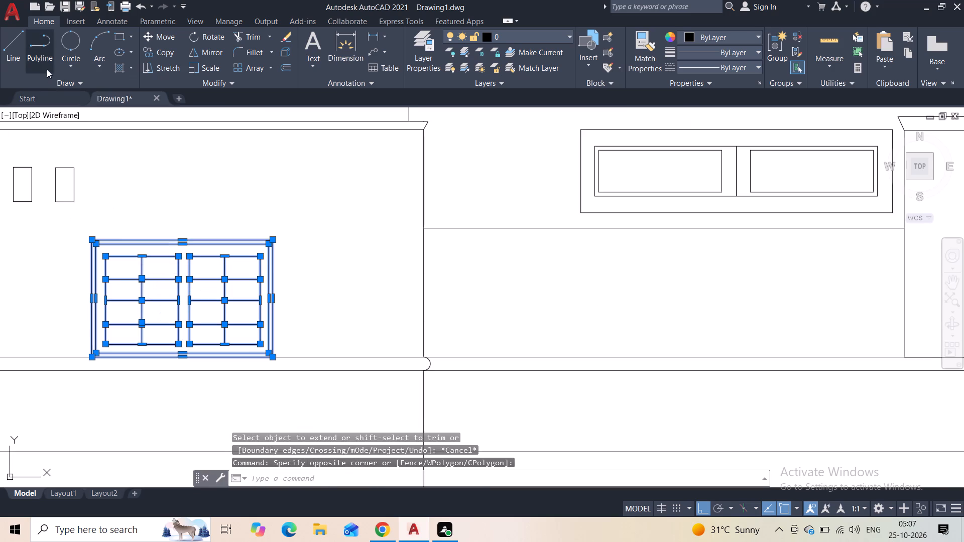
click(166, 47)
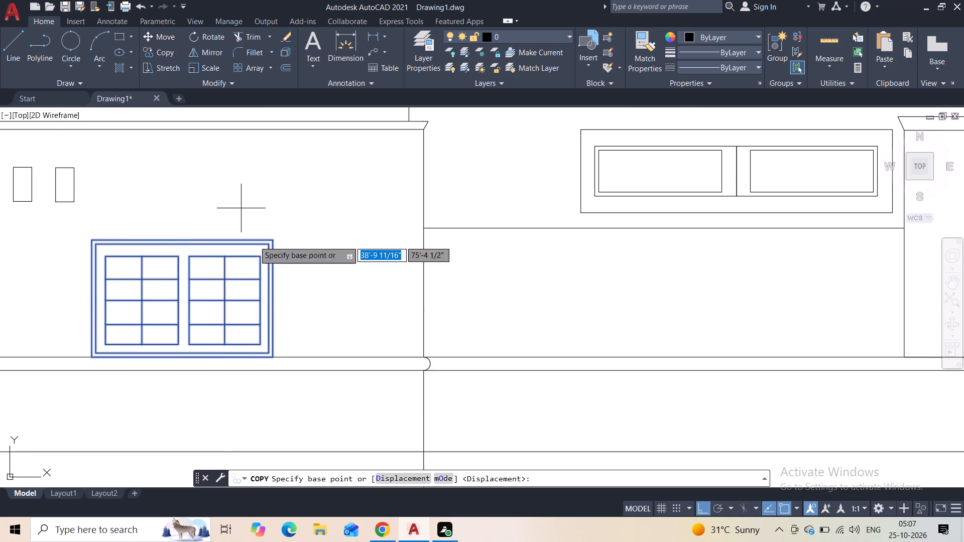
click(277, 352)
middle_drag(647, 359, 540, 369)
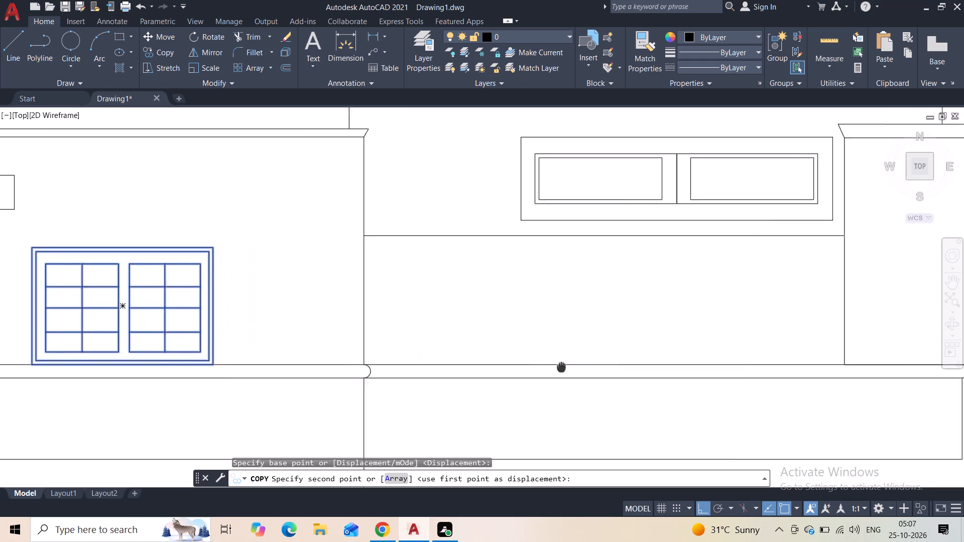
middle_drag(540, 369, 539, 369)
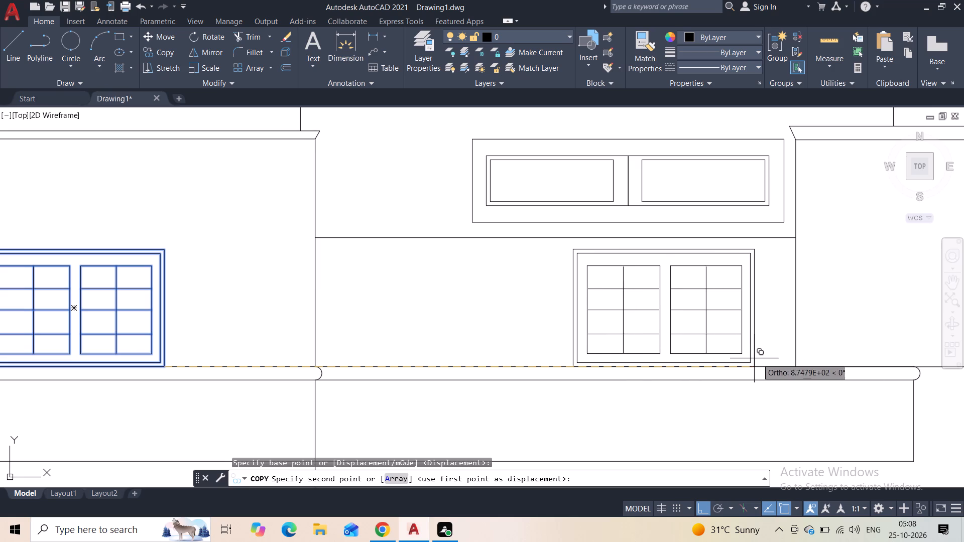
click(795, 367)
key(Escape)
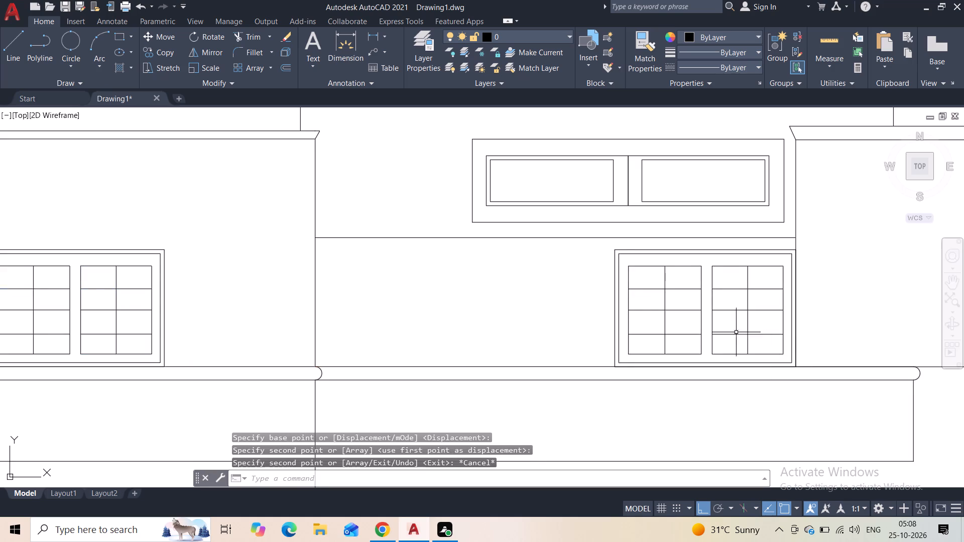
Draw a handle rectangle about 7" wide and 2' tall against the inner frame's left edge on the copied gridded window.
middle_drag(728, 329, 611, 294)
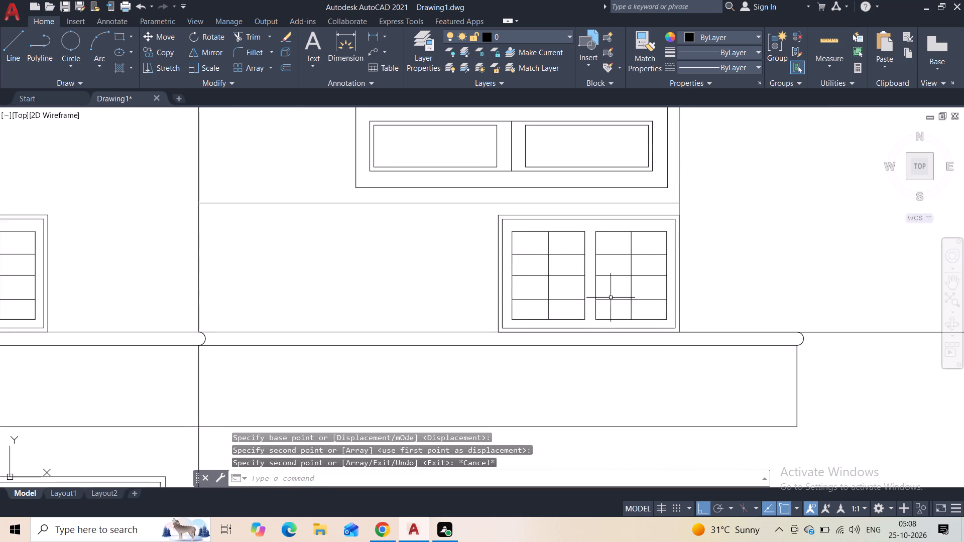
scroll(506, 280, up, 2)
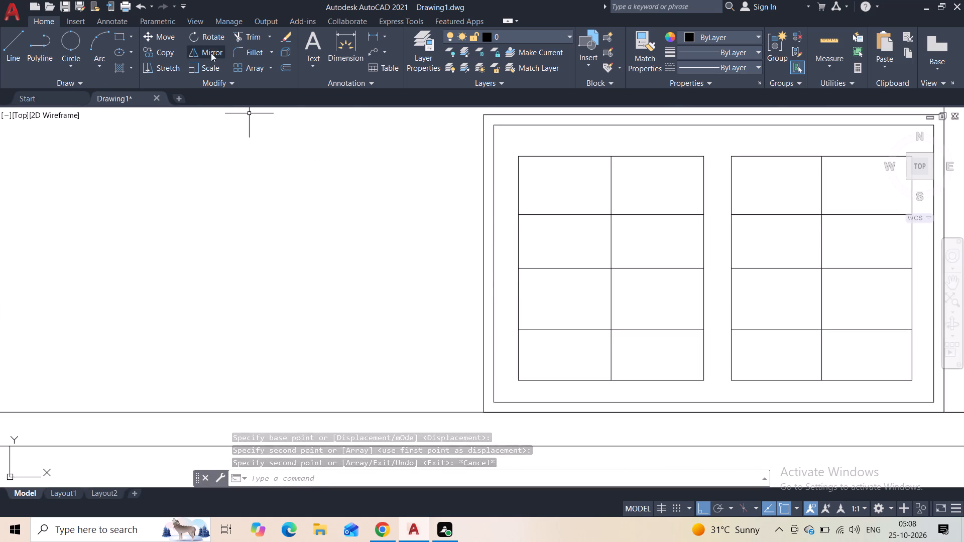
click(115, 36)
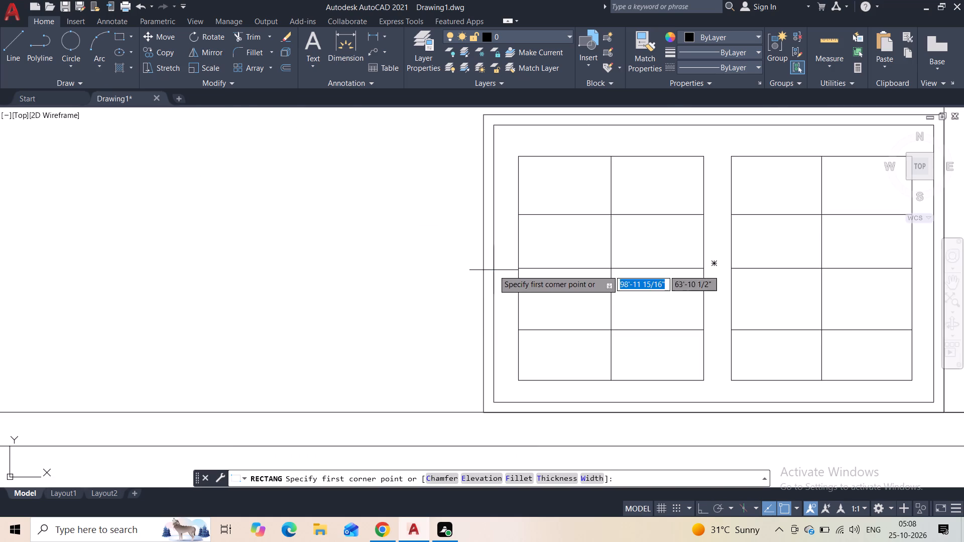
click(499, 264)
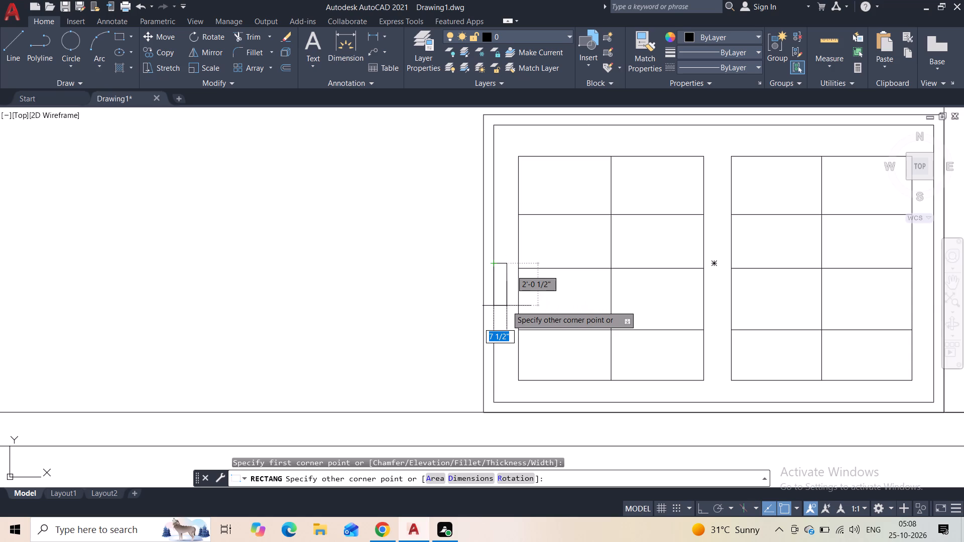
click(506, 306)
Copy the handle rectangle horizontally about 20'-10" to the inner frame's right edge on the same window.
click(505, 260)
click(503, 273)
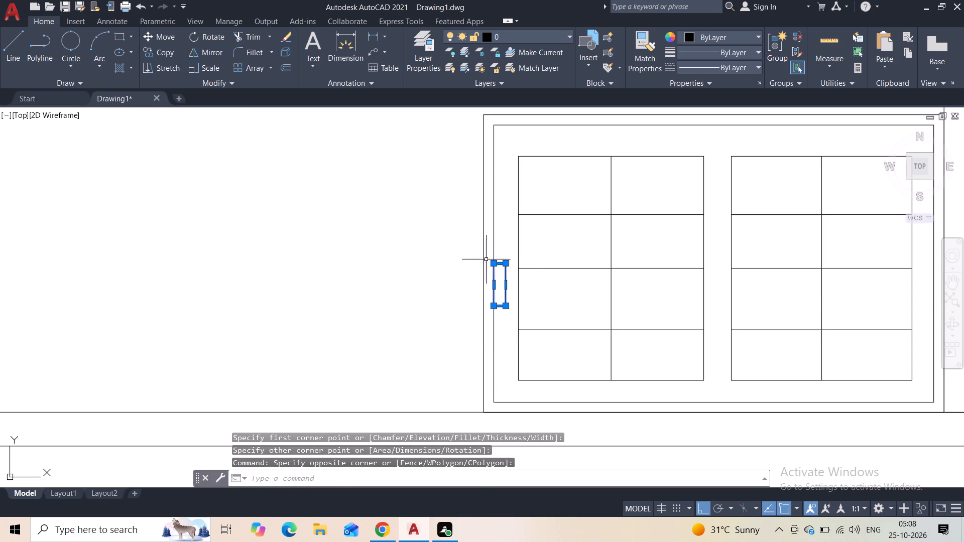
click(167, 49)
click(508, 305)
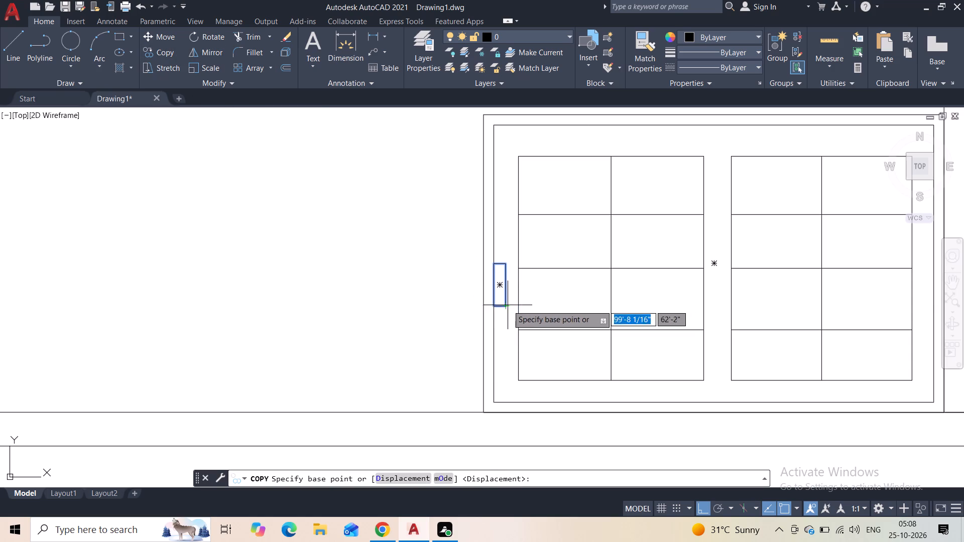
middle_drag(551, 306, 175, 301)
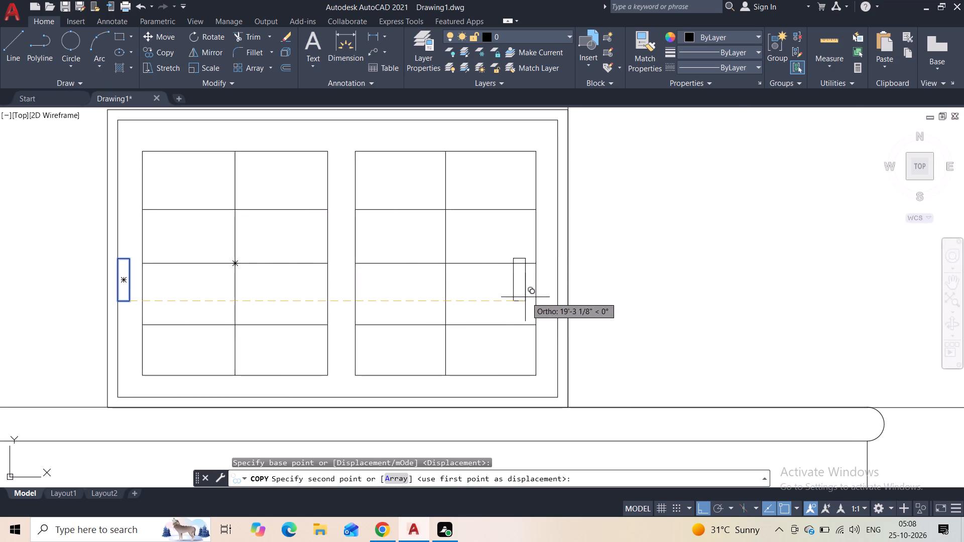
scroll(540, 298, up, 1)
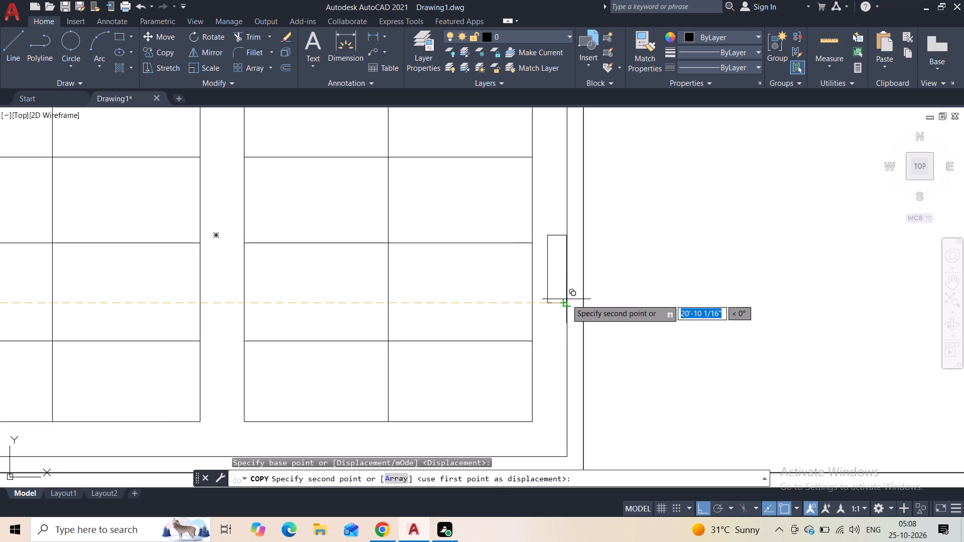
click(564, 300)
key(Escape)
Draw a handle rectangle about 7" wide and 2'-3" tall against the inner frame's left edge on the left block's gridded window.
scroll(552, 301, down, 2)
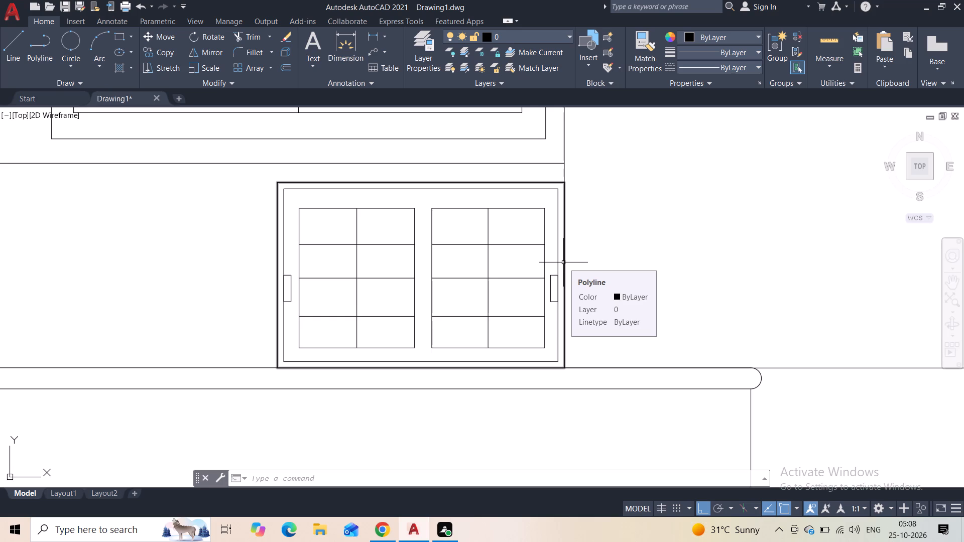
scroll(555, 277, down, 2)
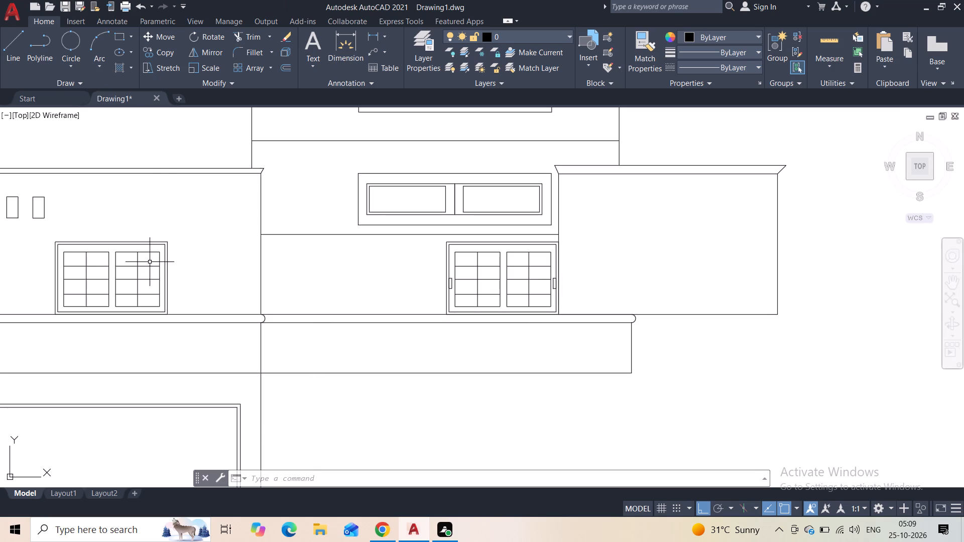
middle_drag(124, 218, 348, 234)
scroll(331, 289, up, 1)
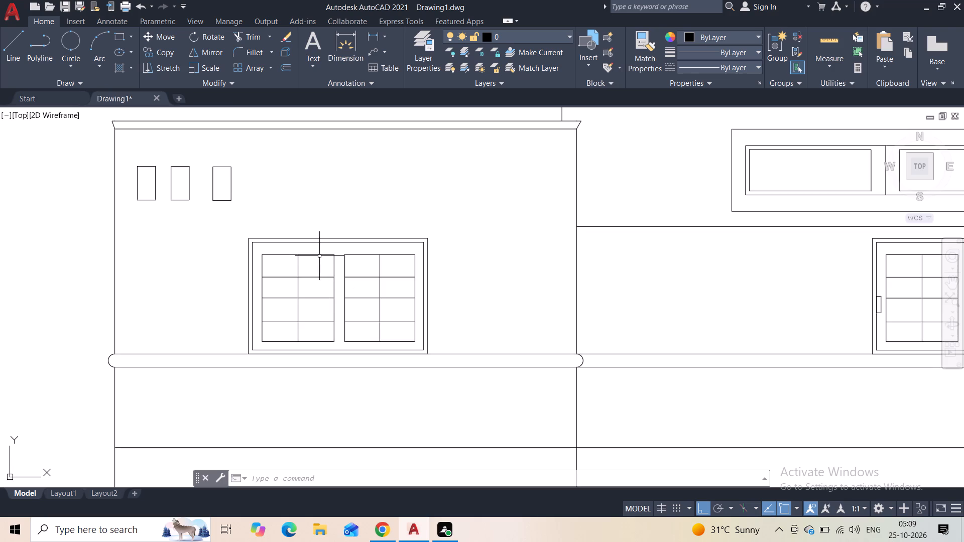
click(115, 35)
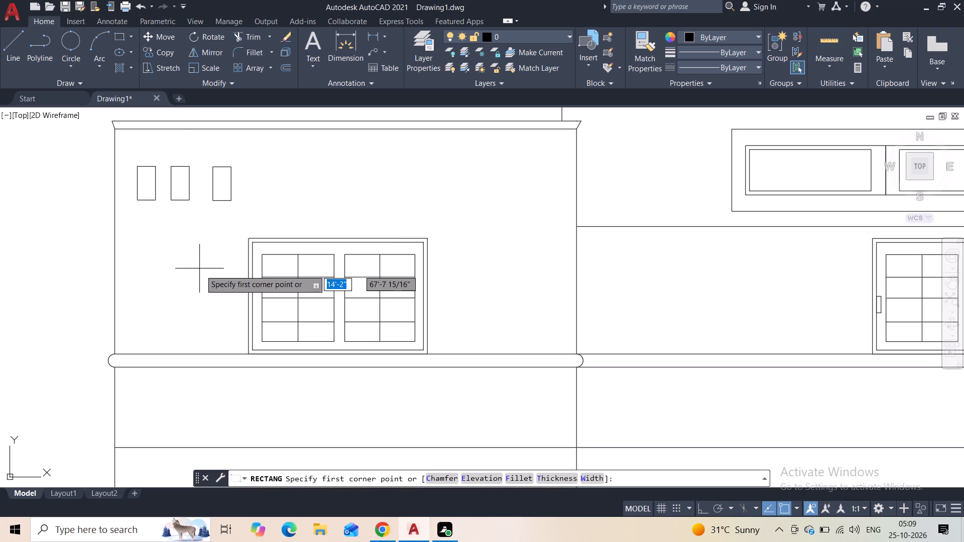
scroll(203, 281, up, 2)
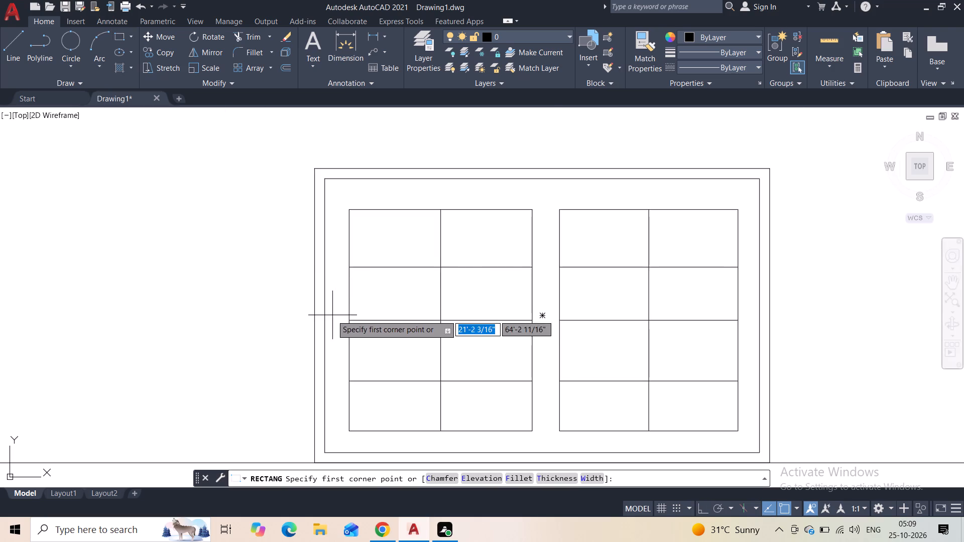
click(331, 317)
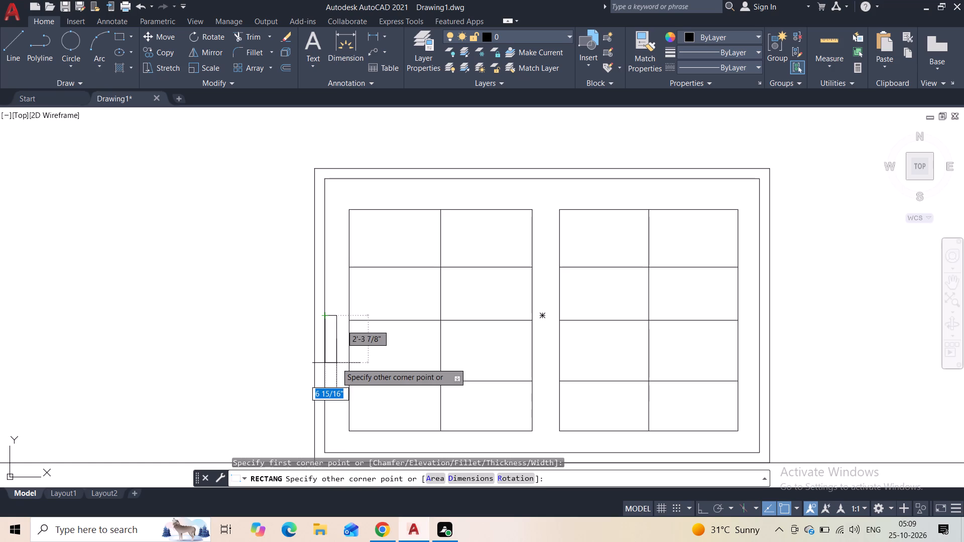
click(336, 361)
Copy this handle rectangle horizontally about 20'-10" to the inner frame's right edge on the left block's window.
click(340, 315)
click(335, 335)
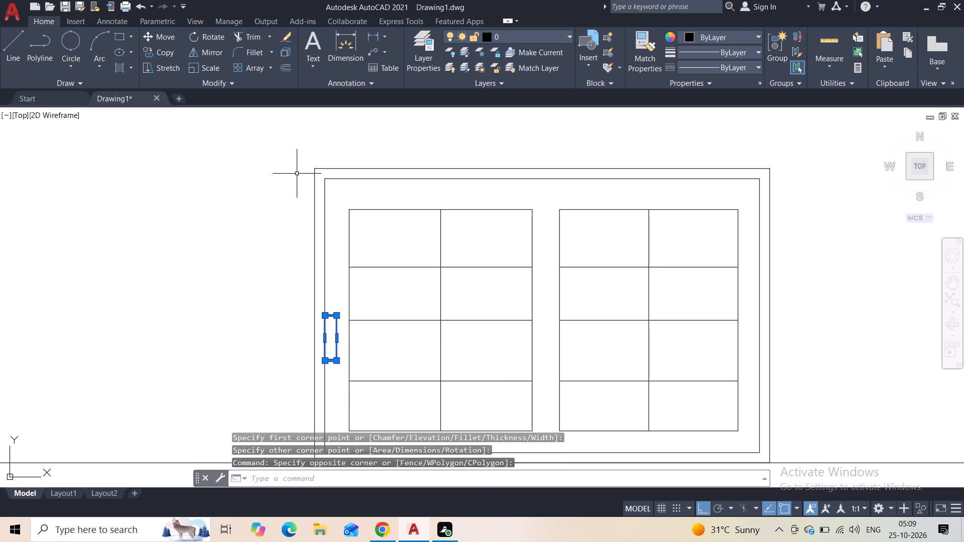
click(168, 50)
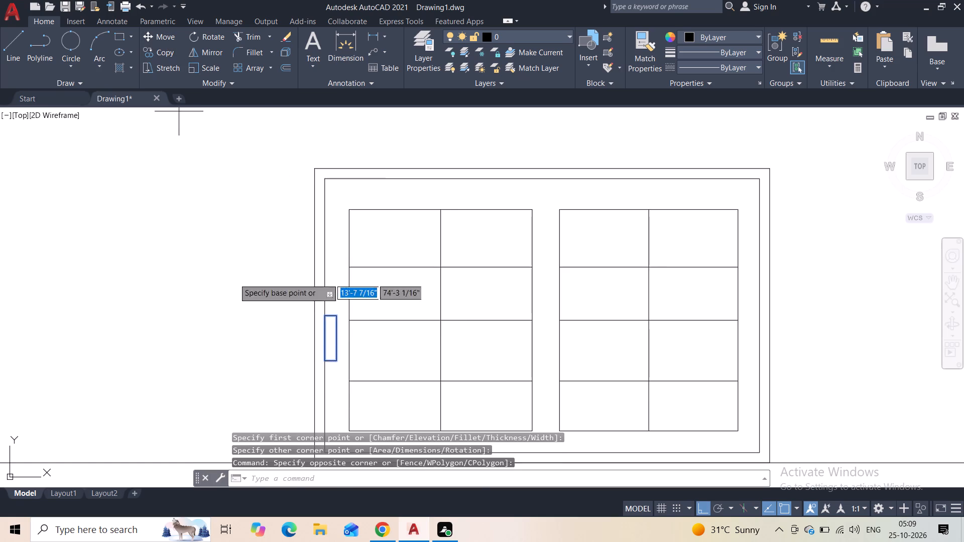
click(337, 366)
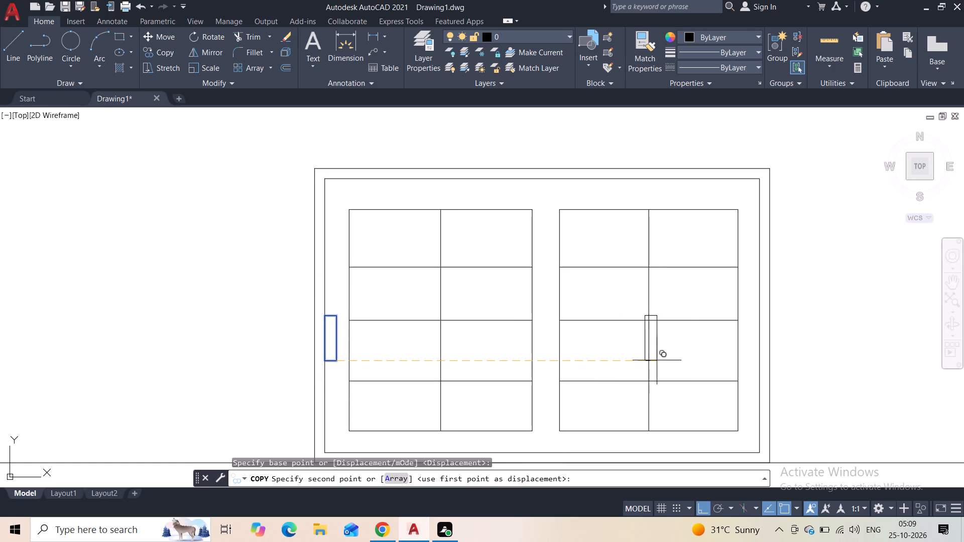
click(758, 356)
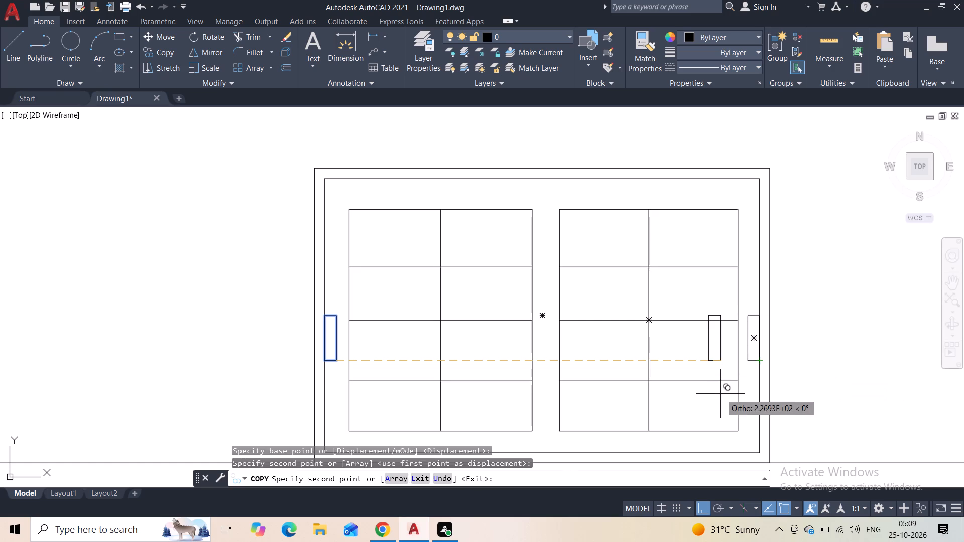
key(Escape)
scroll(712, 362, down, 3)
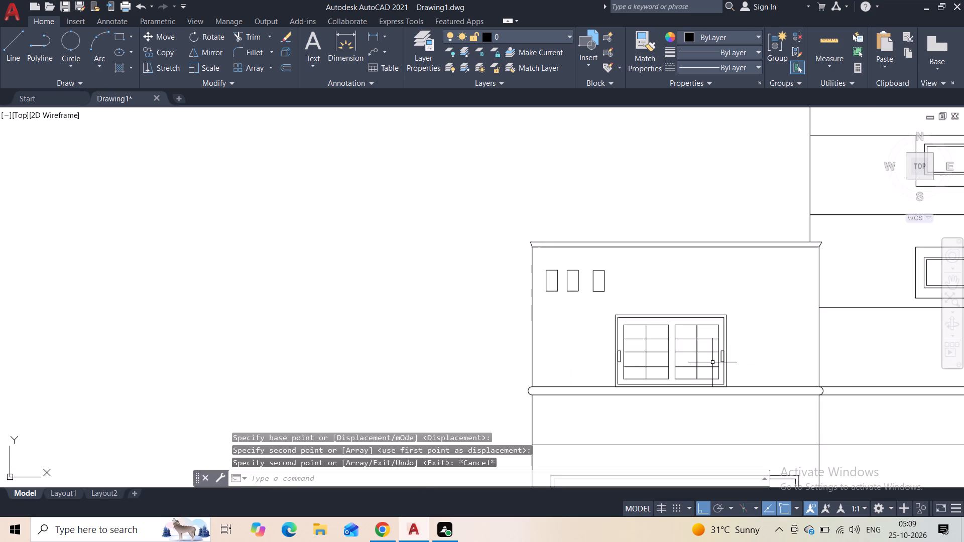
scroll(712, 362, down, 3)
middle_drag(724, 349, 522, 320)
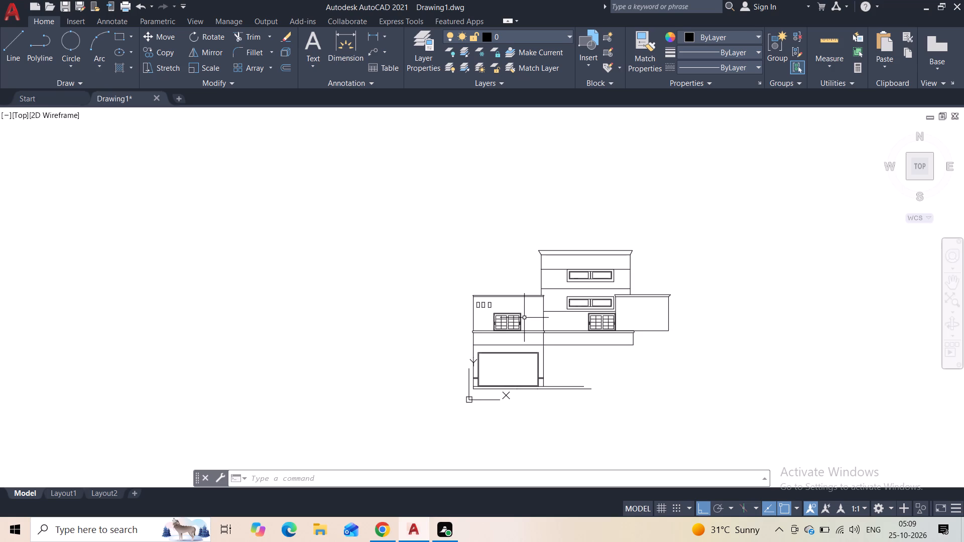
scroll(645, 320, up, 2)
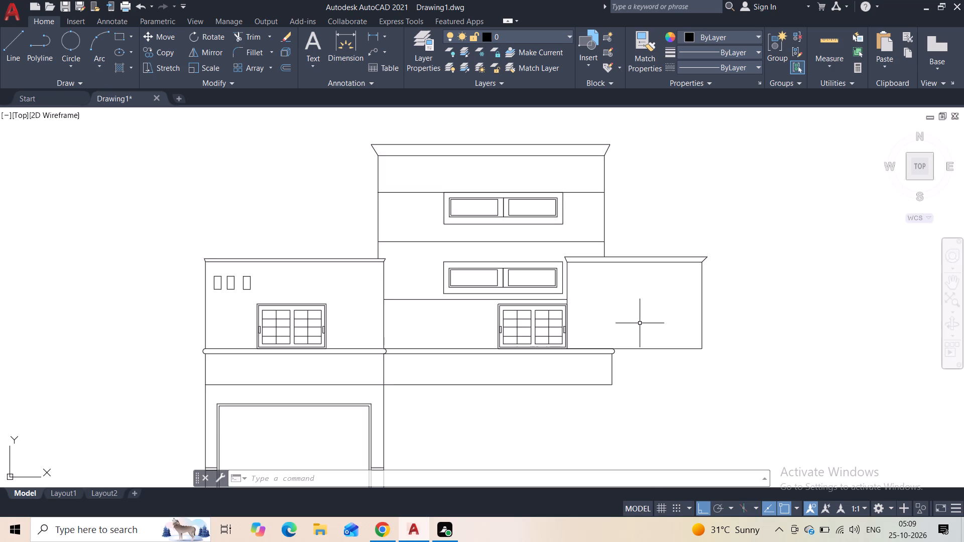
Draw two horizontal lines continuing the upper and lower ground lines well past the right block.
middle_drag(638, 323, 557, 184)
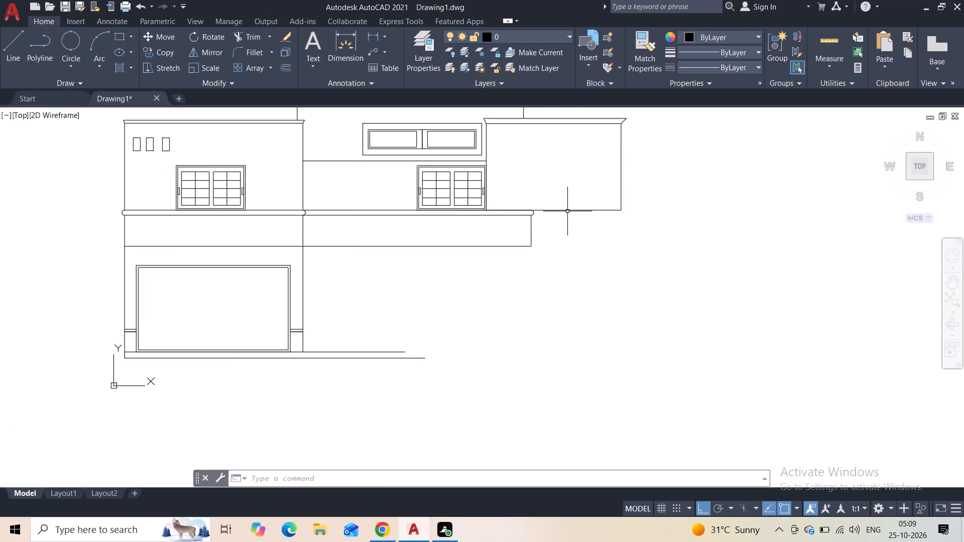
click(567, 211)
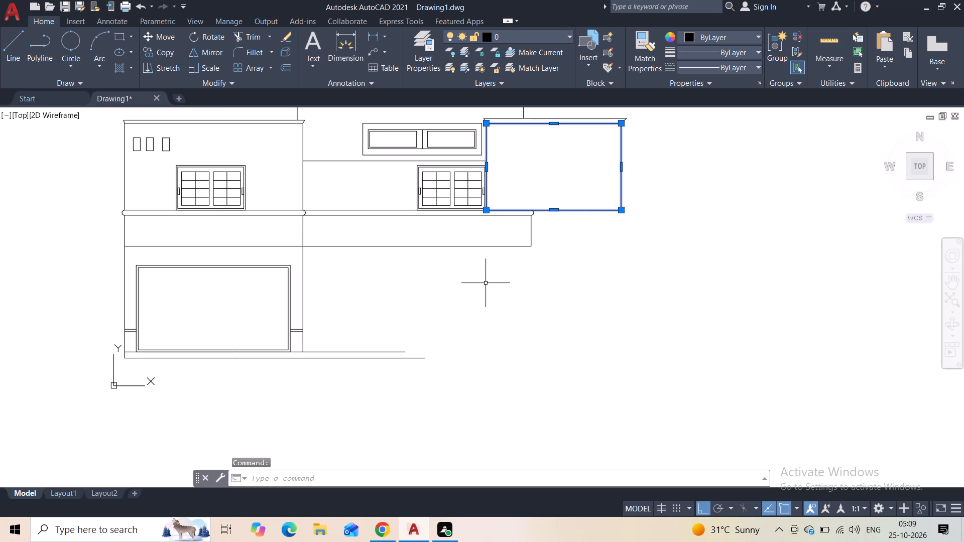
key(Escape)
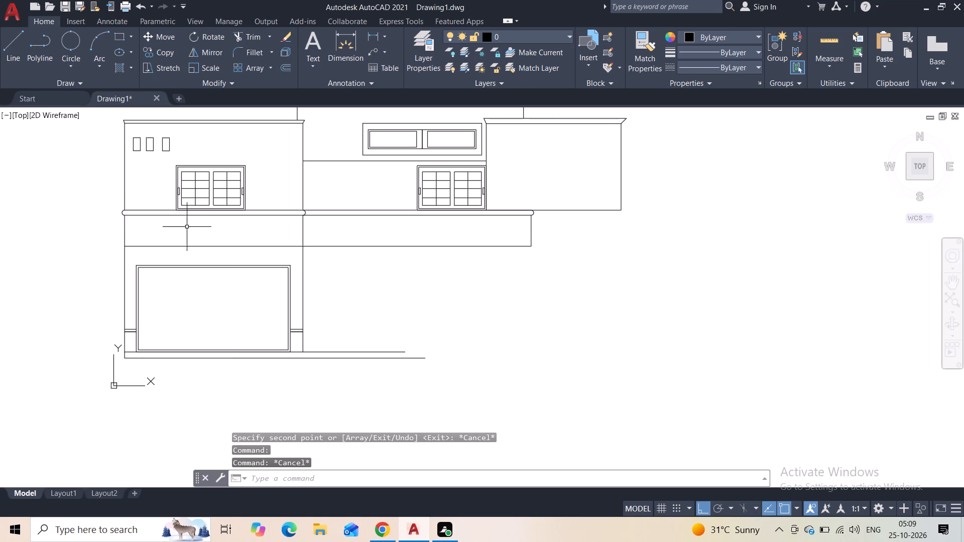
click(14, 59)
click(408, 354)
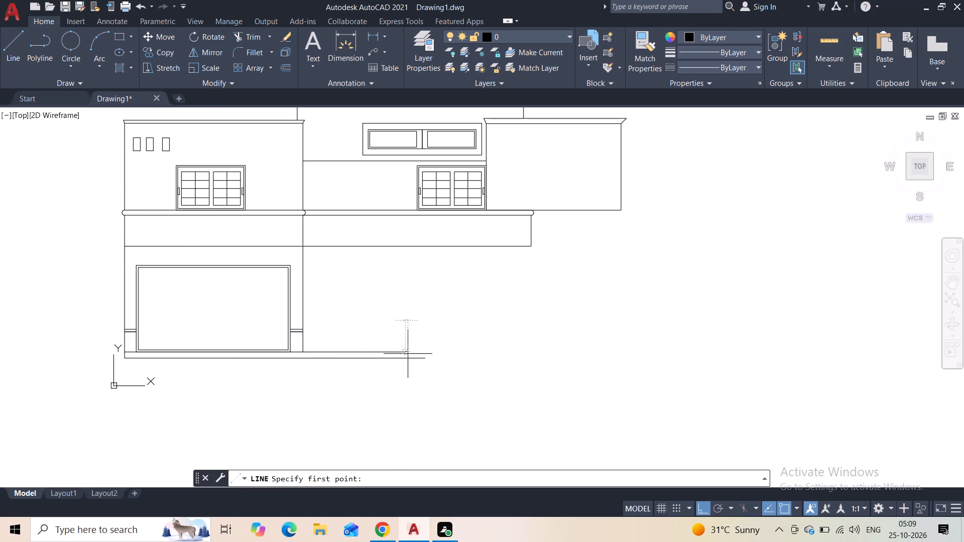
click(791, 368)
key(Escape)
key(space)
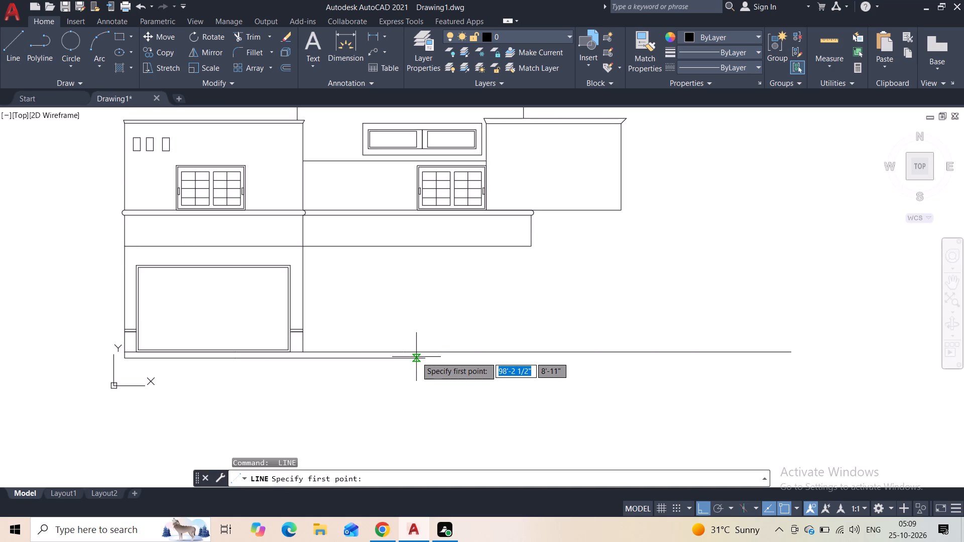
click(425, 359)
click(829, 381)
key(Escape)
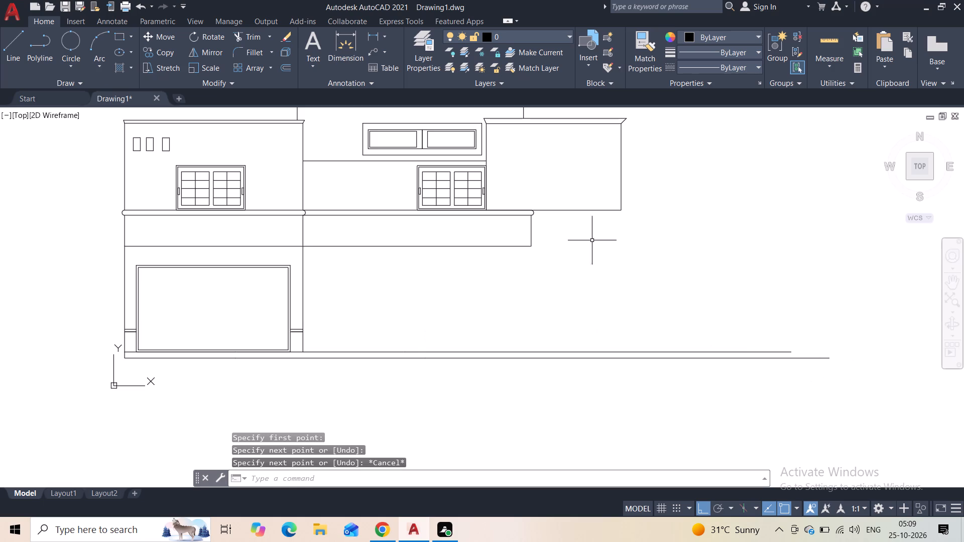
Stretch the bottom edge of the right block's rectangle down to the upper ground line.
click(546, 211)
click(555, 209)
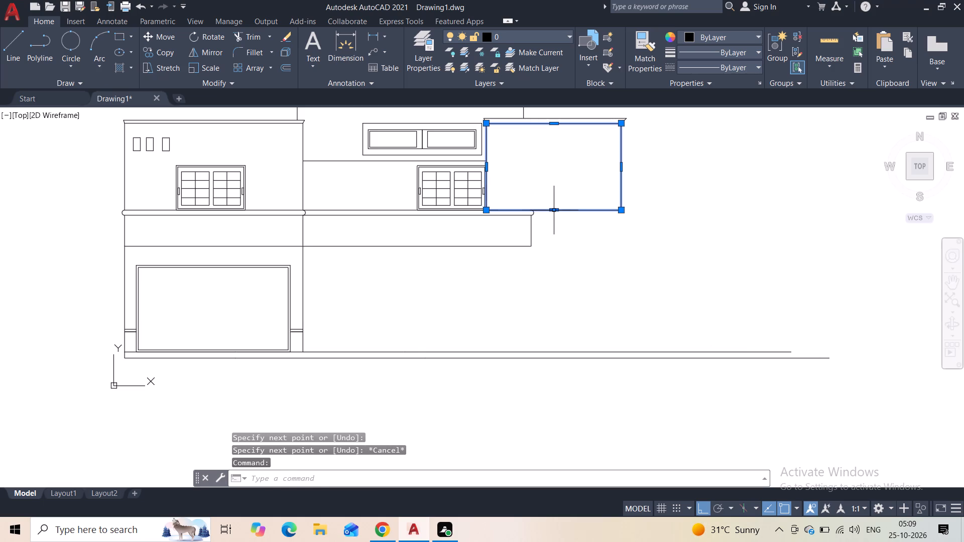
click(549, 352)
key(Escape)
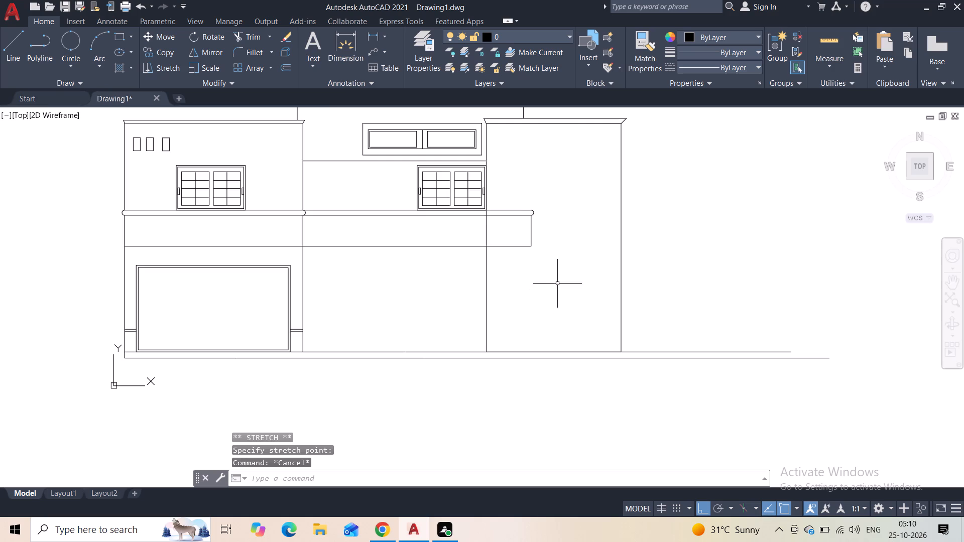
Offset the bottom lines of the middle and left floor bands 3" downward.
scroll(558, 278, up, 1)
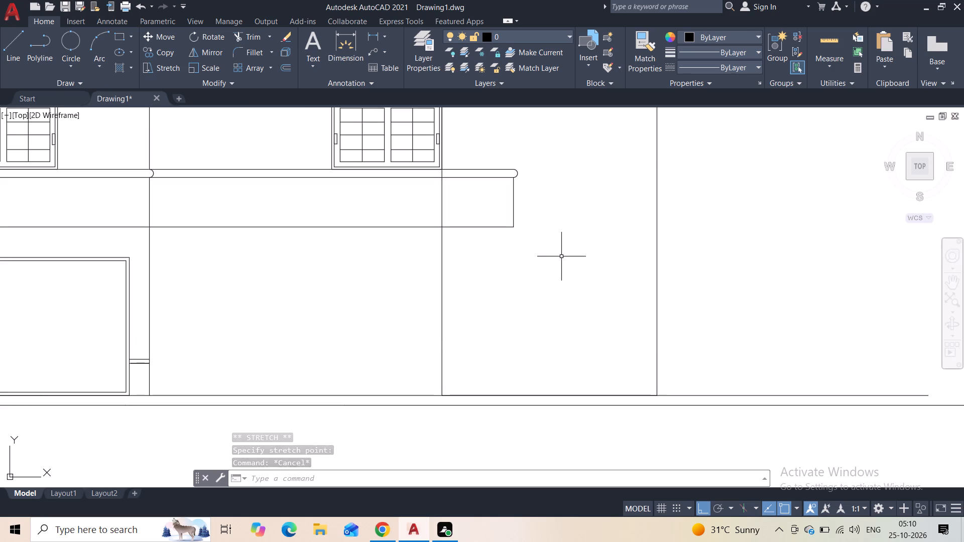
middle_drag(231, 264, 283, 253)
scroll(283, 253, down, 1)
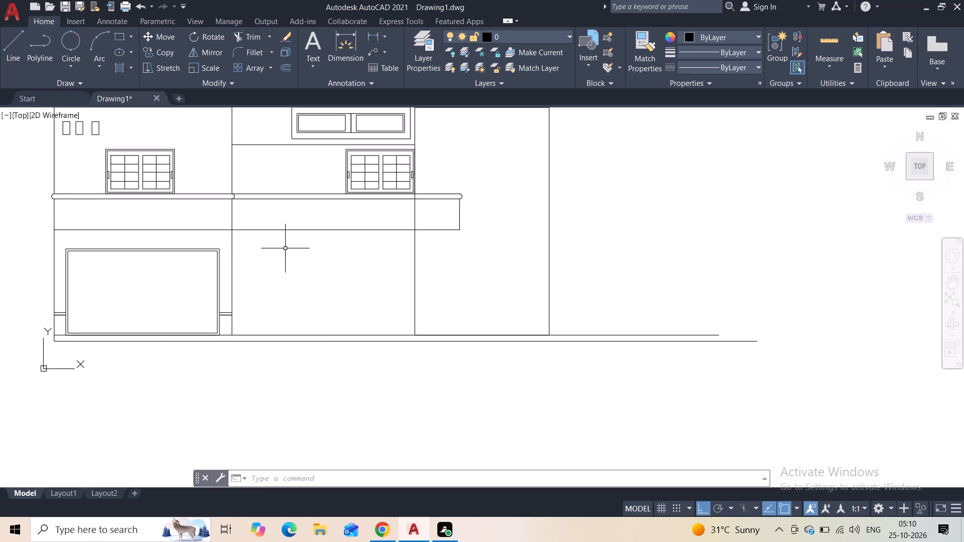
click(344, 230)
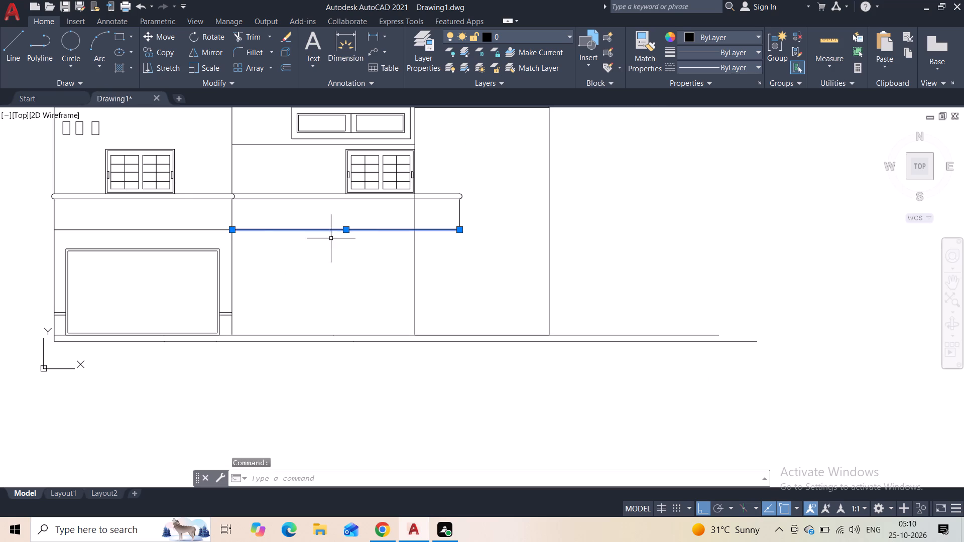
click(287, 69)
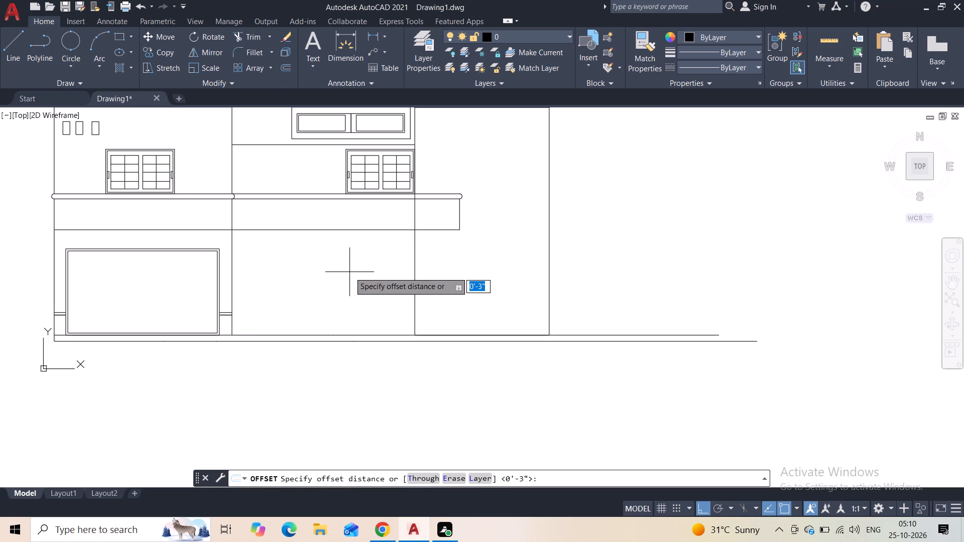
text(3")
key(Return)
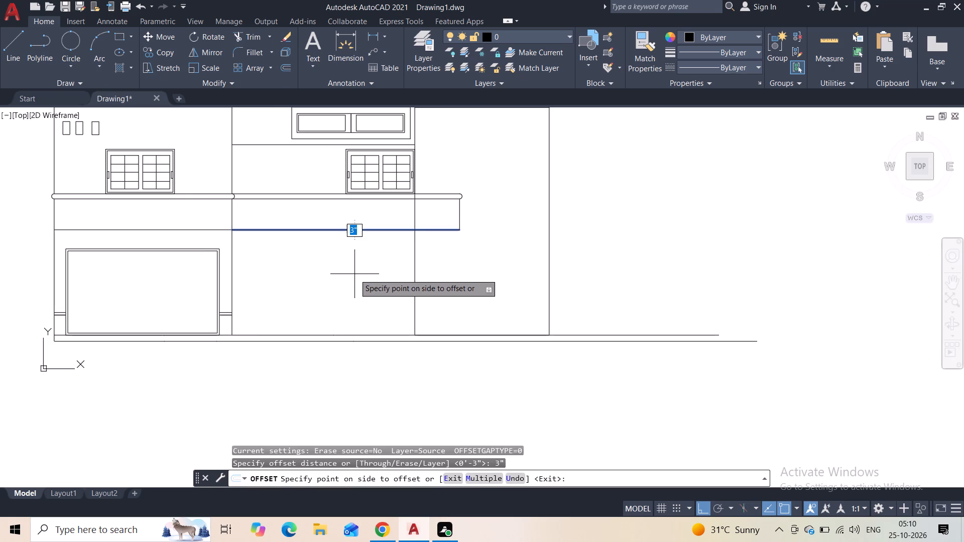
scroll(346, 260, up, 2)
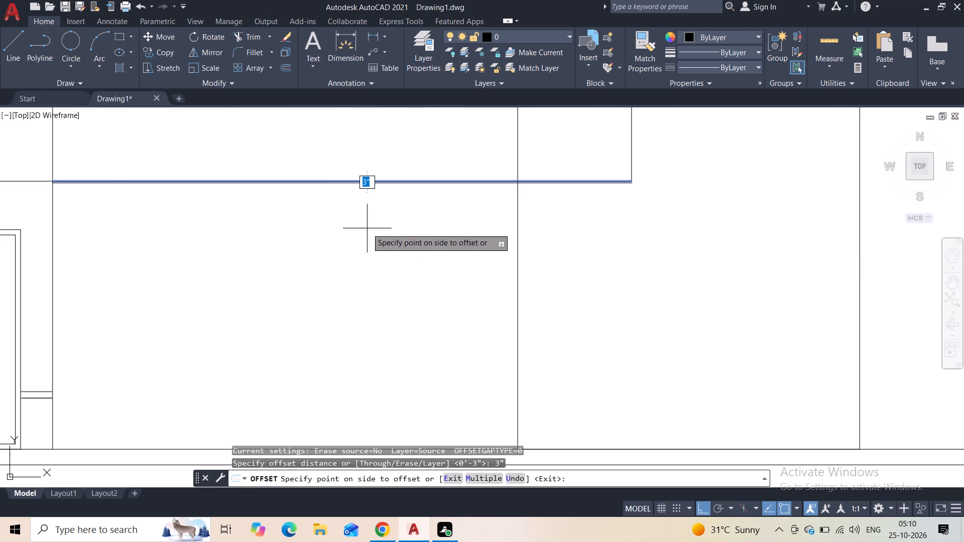
click(368, 228)
middle_drag(146, 211, 228, 215)
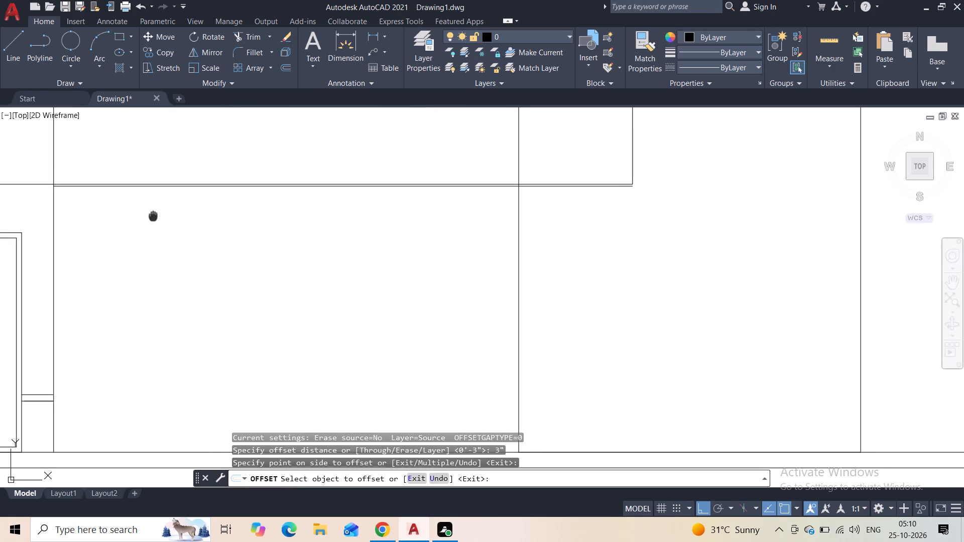
middle_drag(228, 215, 327, 215)
click(208, 184)
click(206, 194)
key(Escape)
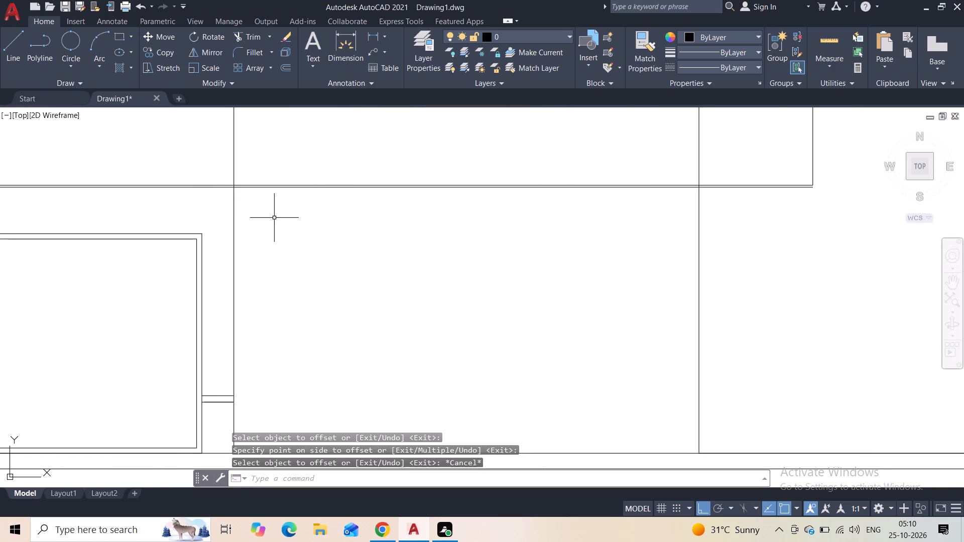
Draw a horizontal line from the floor band's bottom-right corner to the right block's right edge.
middle_drag(365, 235, 111, 238)
middle_drag(704, 274, 508, 321)
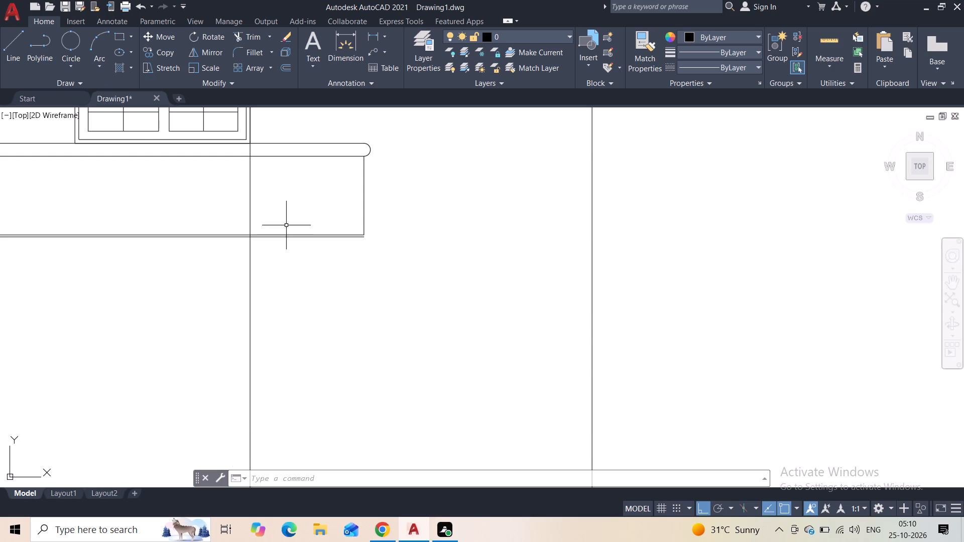
click(24, 54)
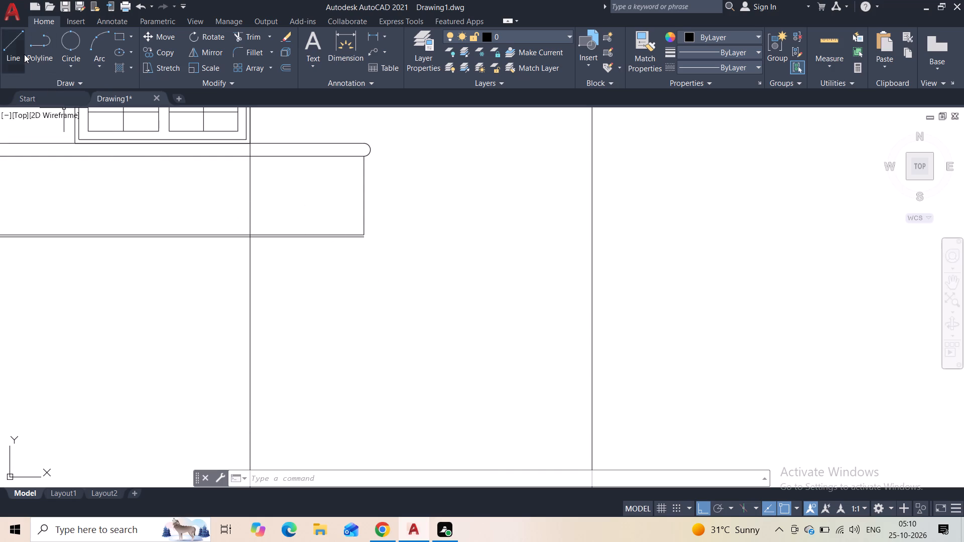
click(367, 235)
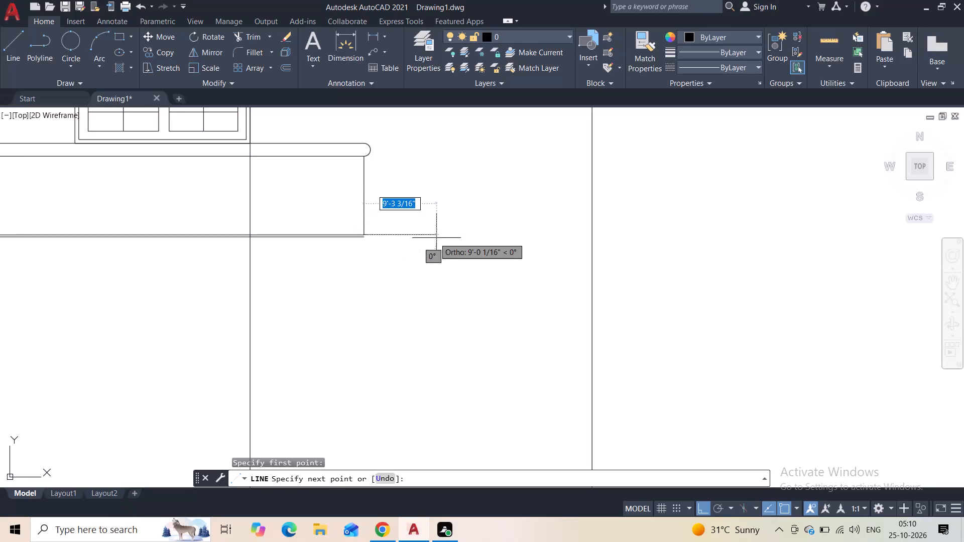
click(591, 239)
key(Escape)
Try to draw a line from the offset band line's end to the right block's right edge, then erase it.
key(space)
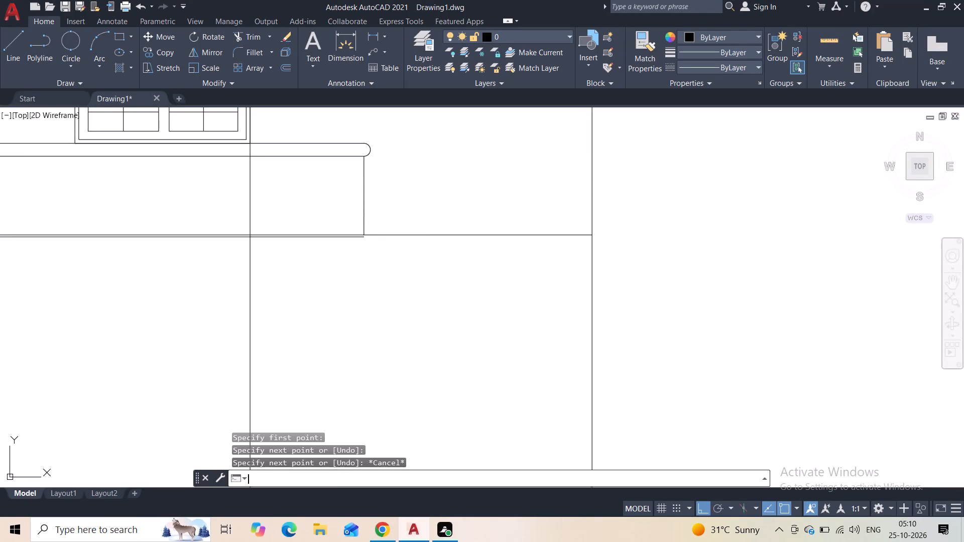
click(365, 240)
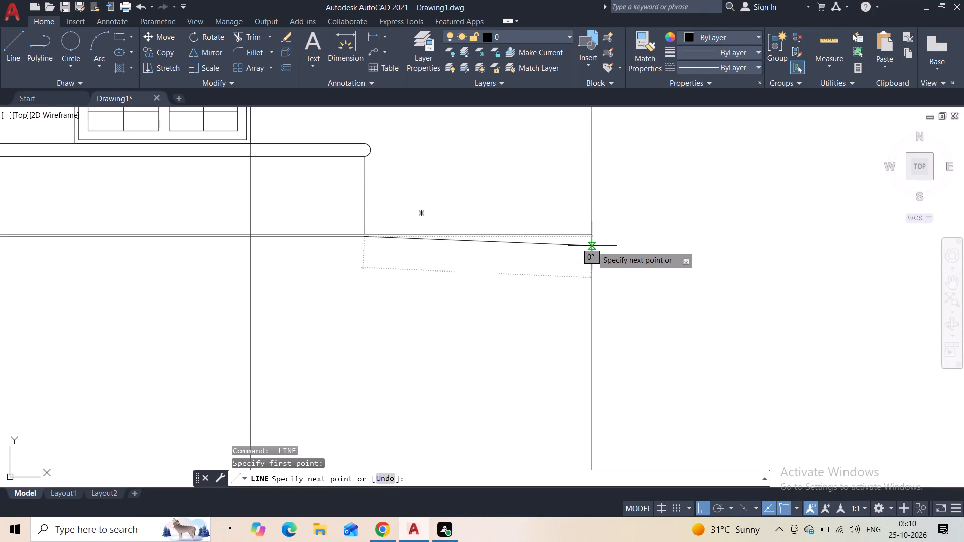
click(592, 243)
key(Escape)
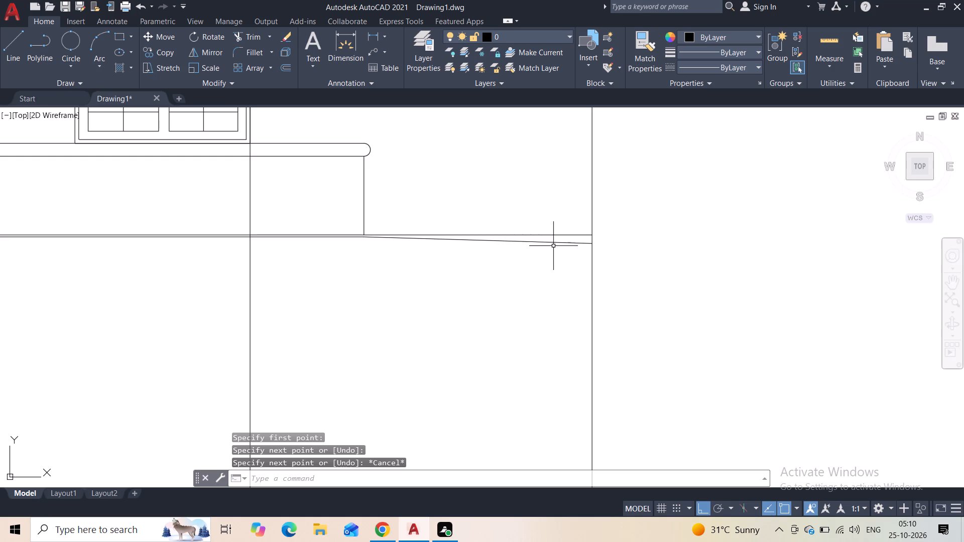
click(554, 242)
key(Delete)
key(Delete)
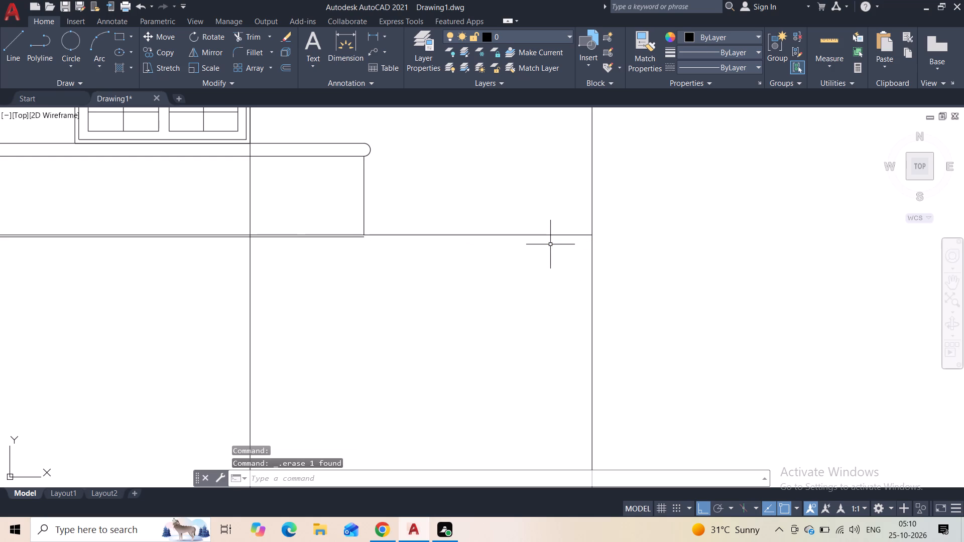
Extend the offset band line to the right block's right edge.
scroll(552, 233, up, 2)
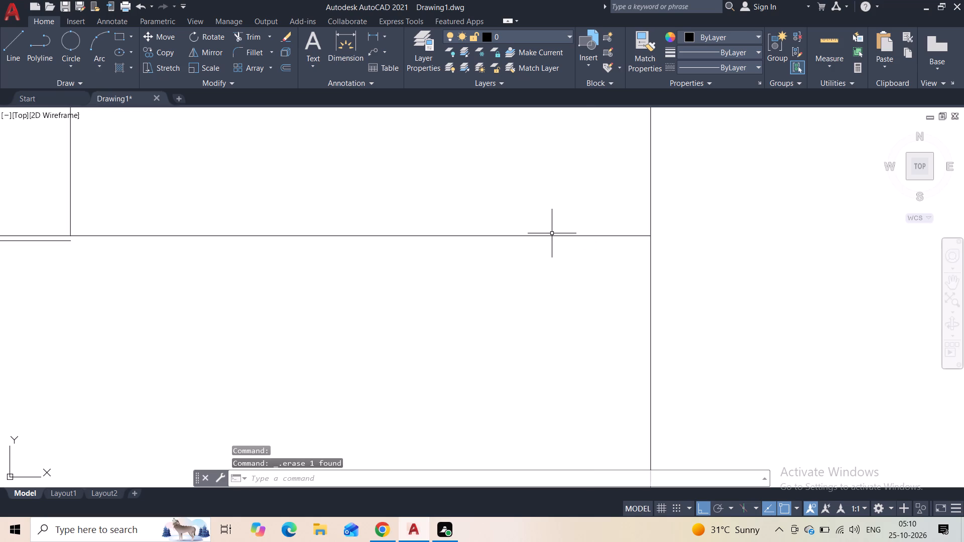
key(e)
key(x)
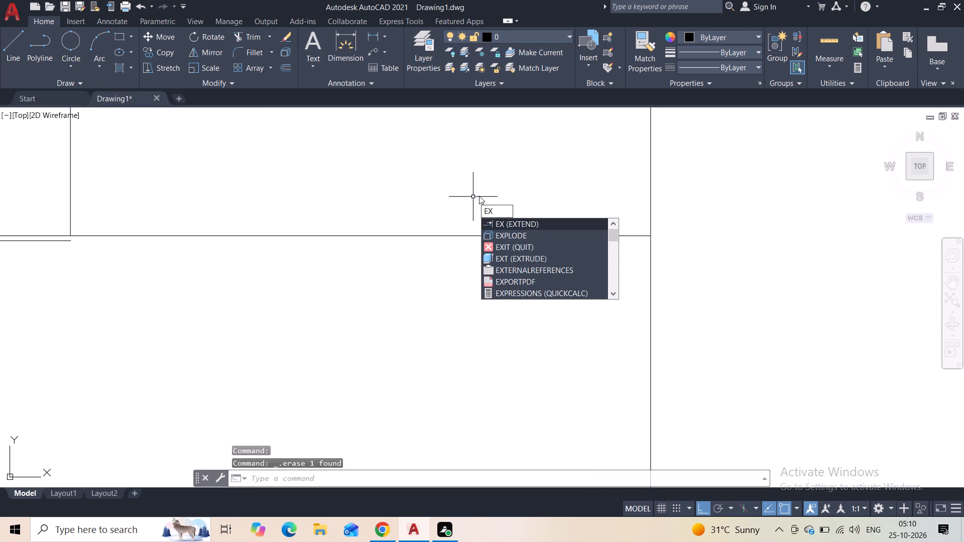
right_click(474, 195)
key(Escape)
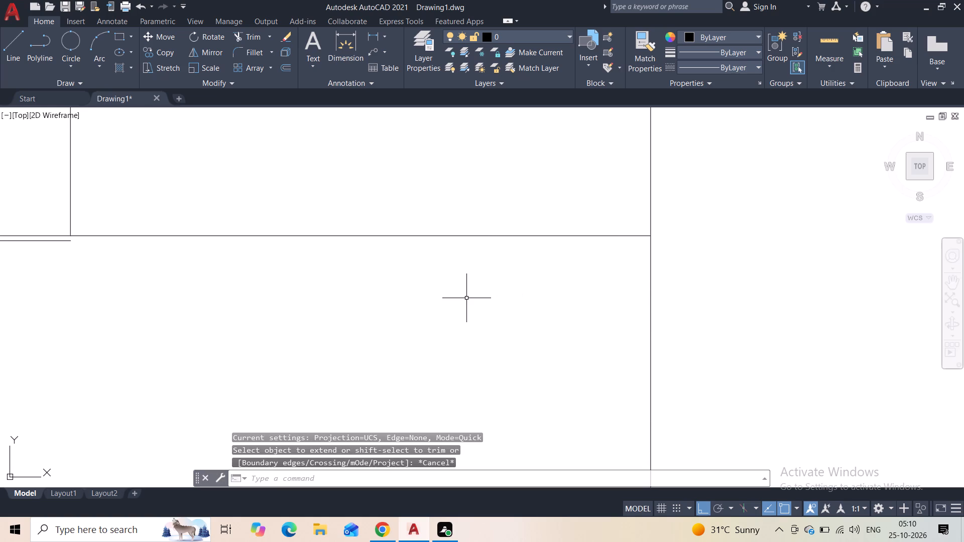
key(e)
key(x)
click(498, 328)
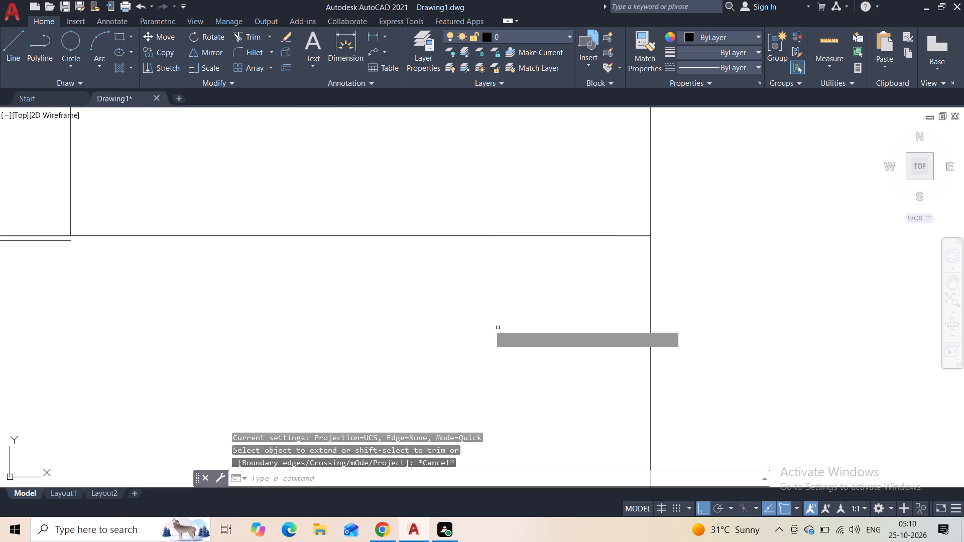
click(48, 240)
key(Escape)
Draw a horizontal line from about a third down the floor band's right edge to the right block's right edge.
scroll(77, 272, down, 1)
middle_drag(105, 230, 126, 306)
scroll(126, 306, down, 1)
scroll(126, 306, up, 1)
scroll(125, 305, down, 4)
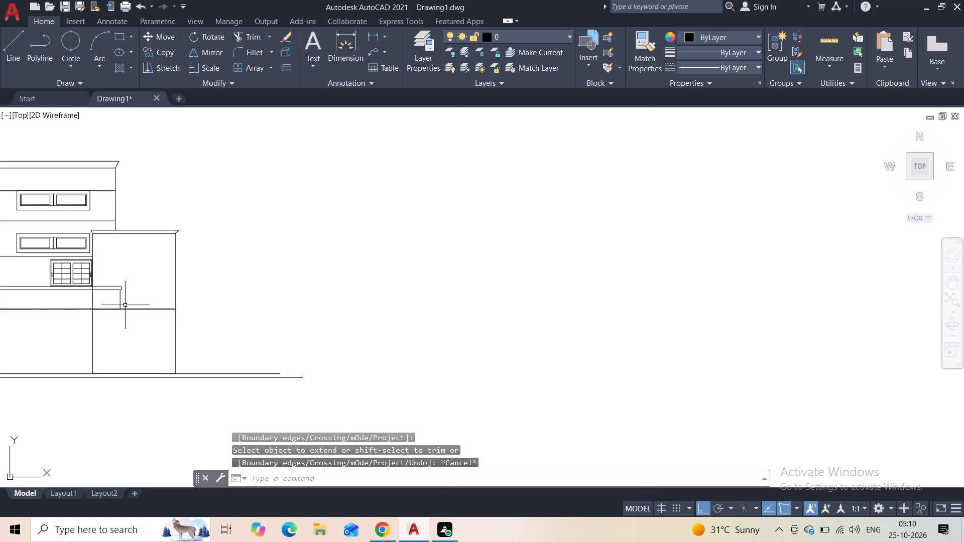
middle_drag(125, 286, 164, 257)
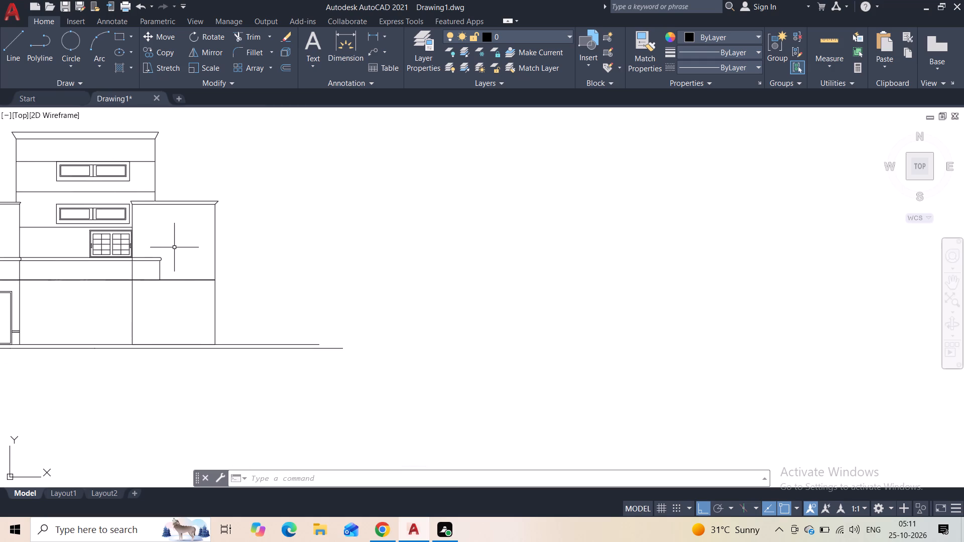
middle_drag(165, 277, 166, 257)
scroll(166, 257, up, 1)
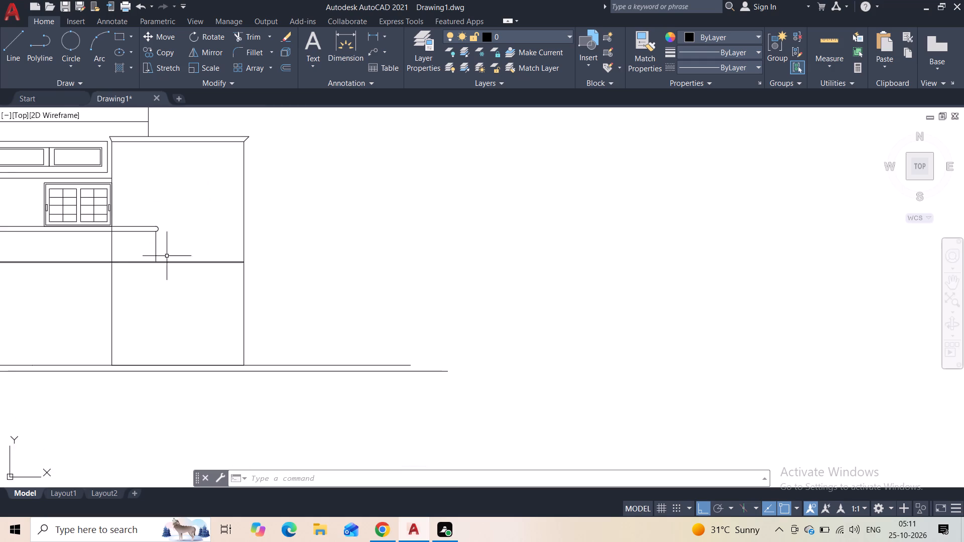
scroll(167, 256, up, 2)
click(10, 53)
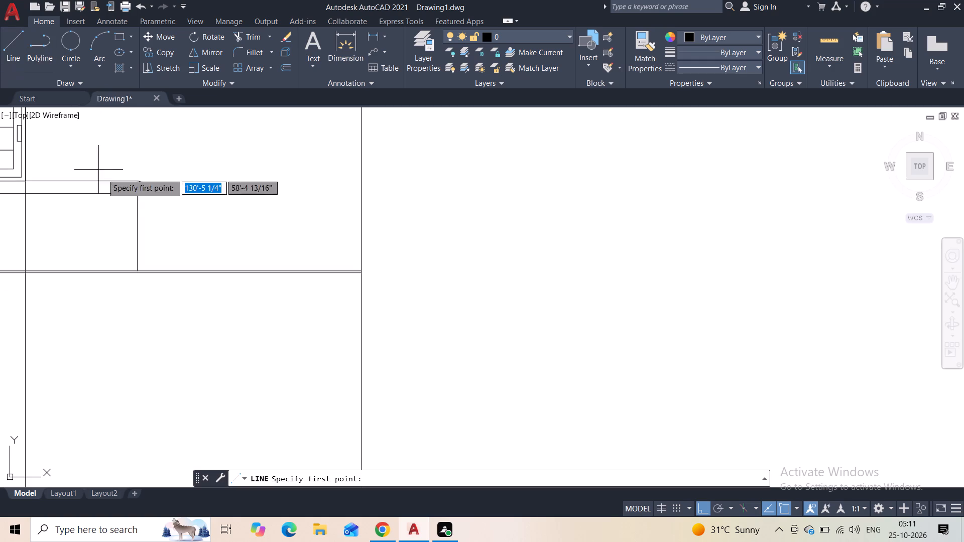
scroll(109, 248, up, 1)
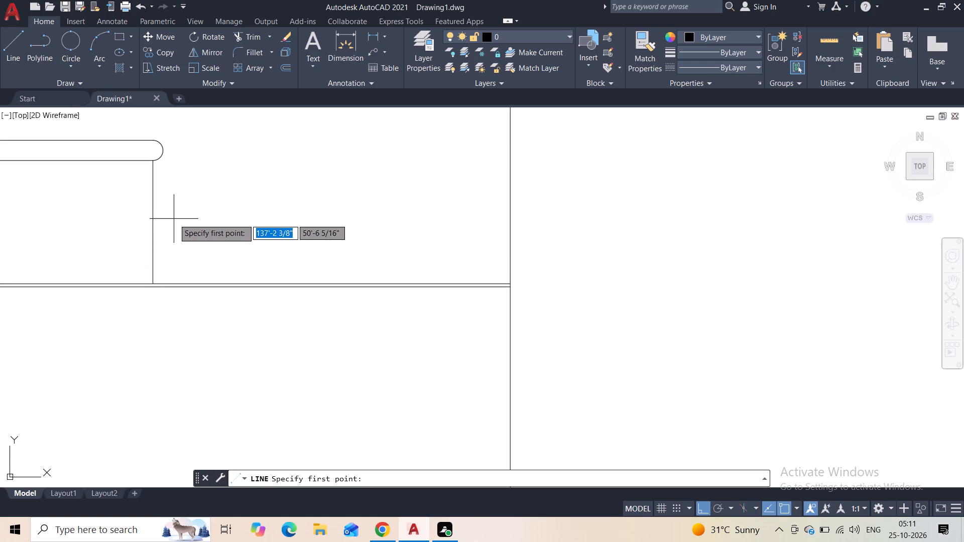
click(155, 205)
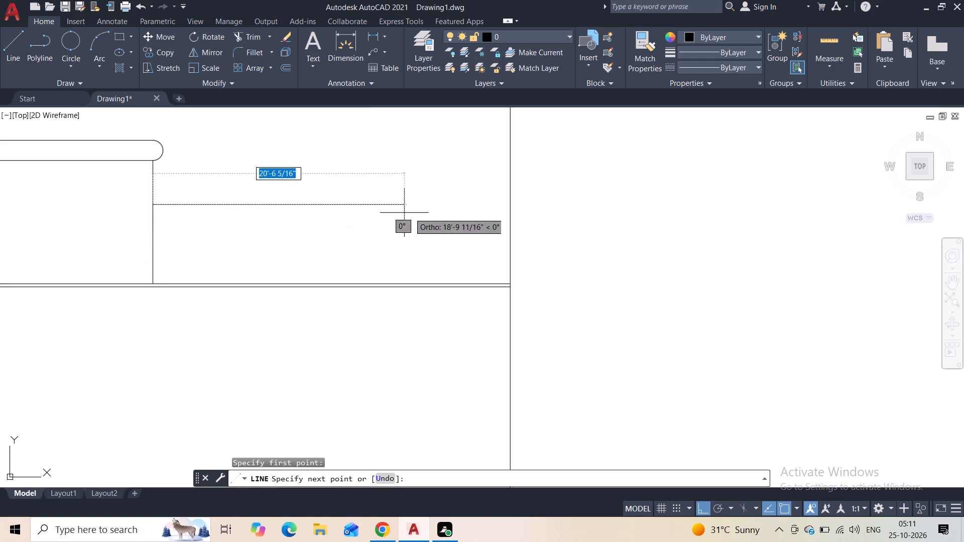
click(506, 206)
key(Escape)
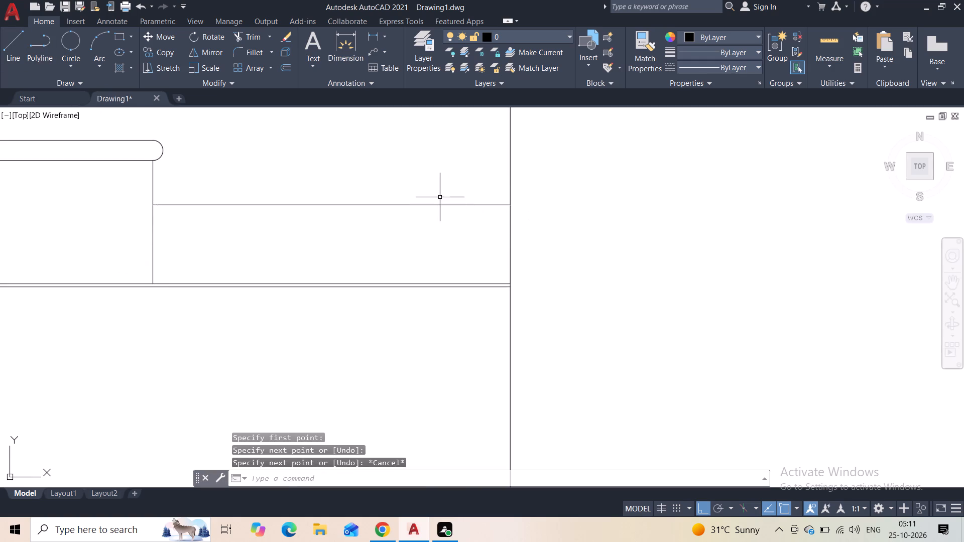
Offset the right block's upper horizontal line 2" upward.
click(440, 196)
click(423, 213)
click(279, 70)
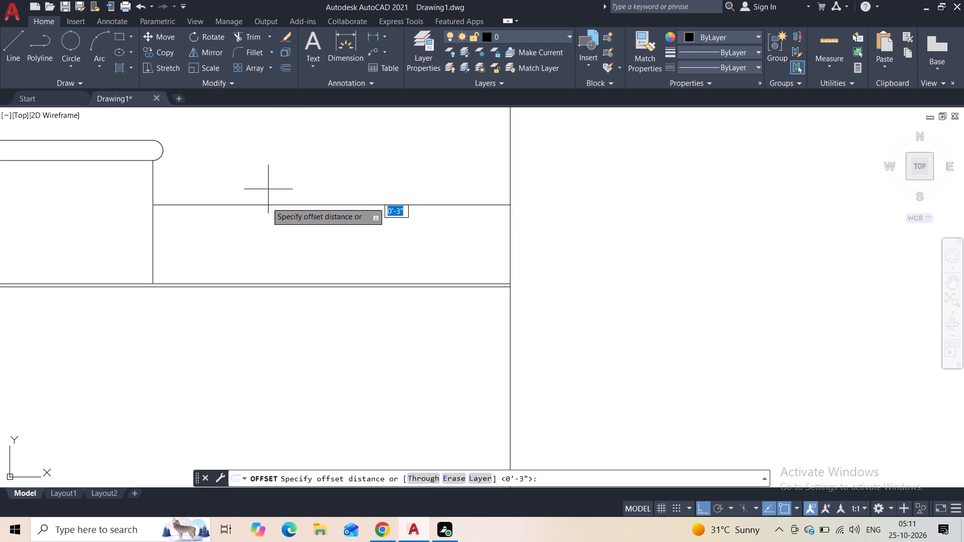
text(2")
key(Return)
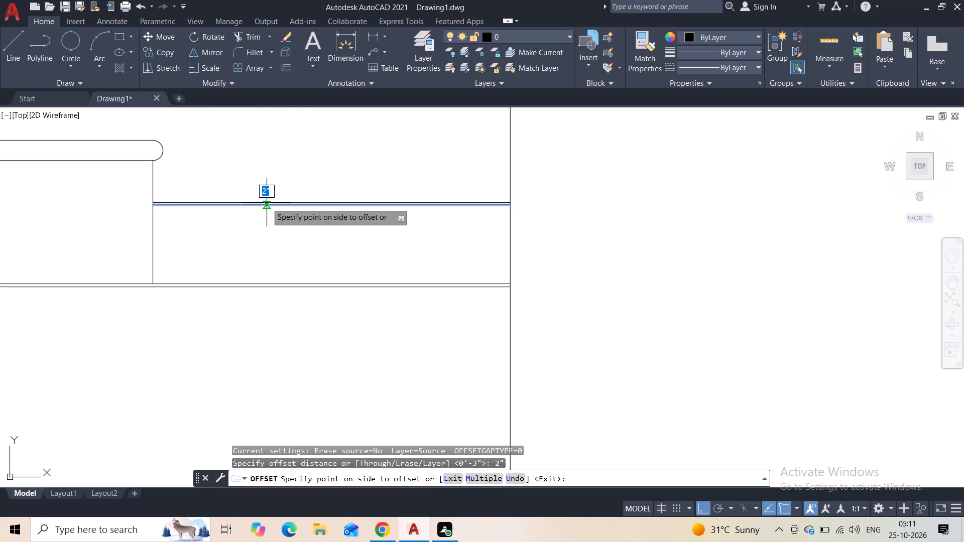
click(267, 202)
key(Escape)
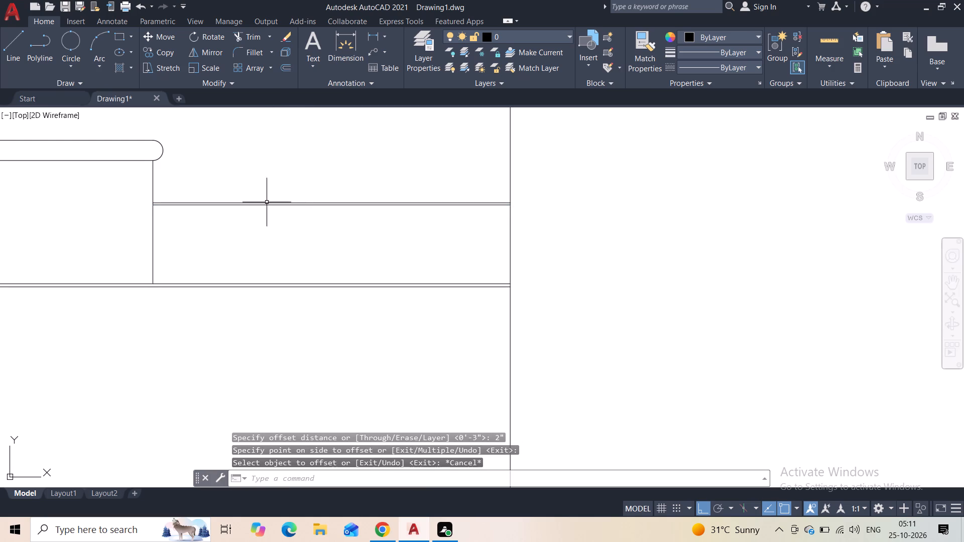
Copy the pair of 2"-spaced horizontal lines a short distance straight down within the right block.
click(266, 200)
click(250, 211)
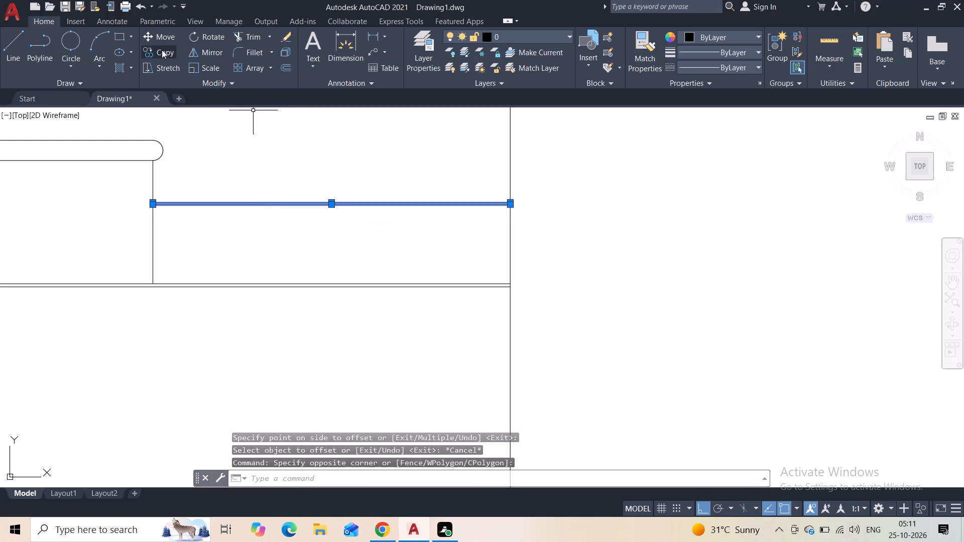
click(162, 50)
scroll(144, 189, up, 2)
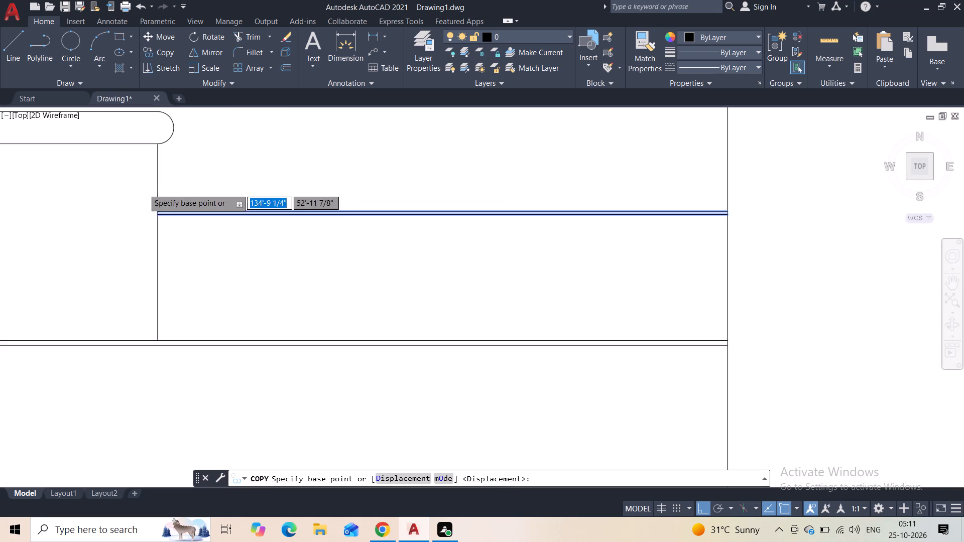
click(167, 229)
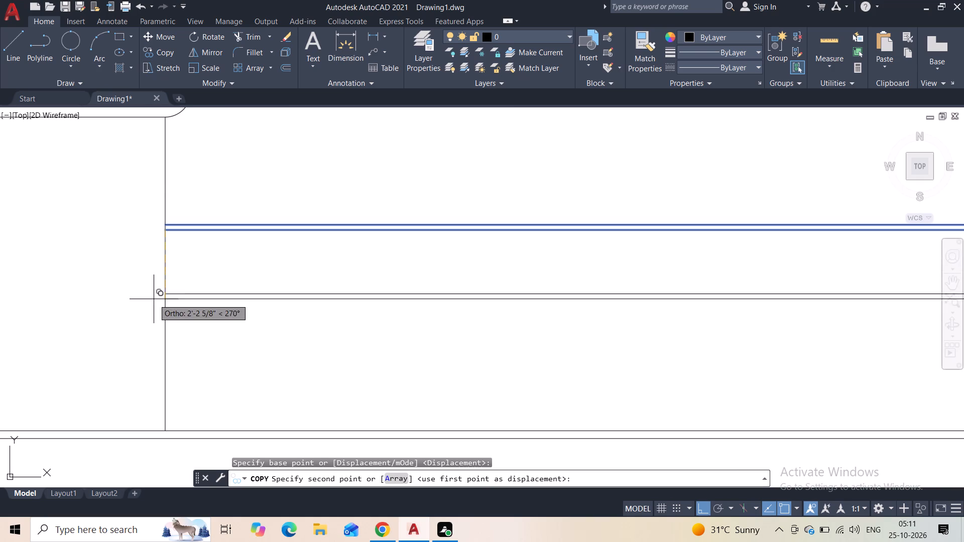
middle_drag(154, 300, 128, 257)
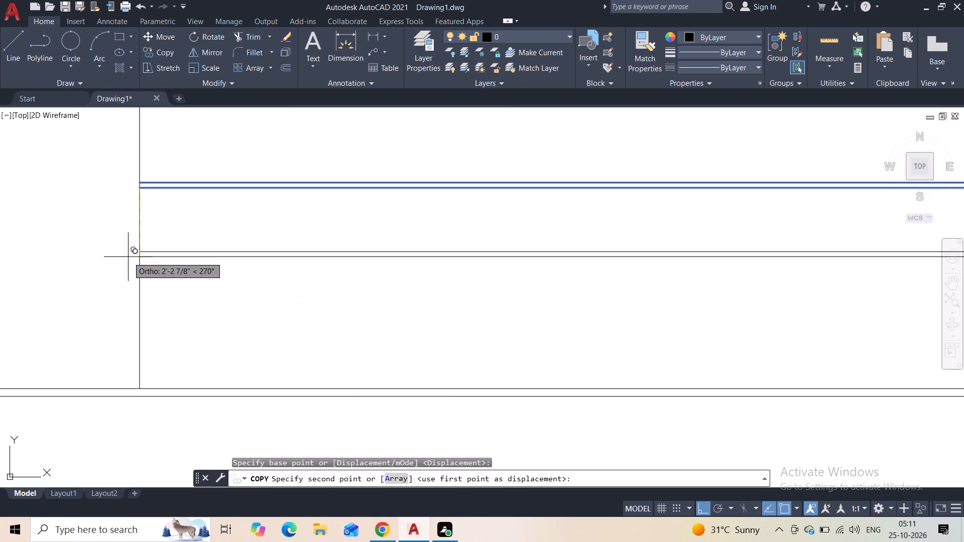
click(139, 221)
scroll(196, 190, down, 2)
key(Escape)
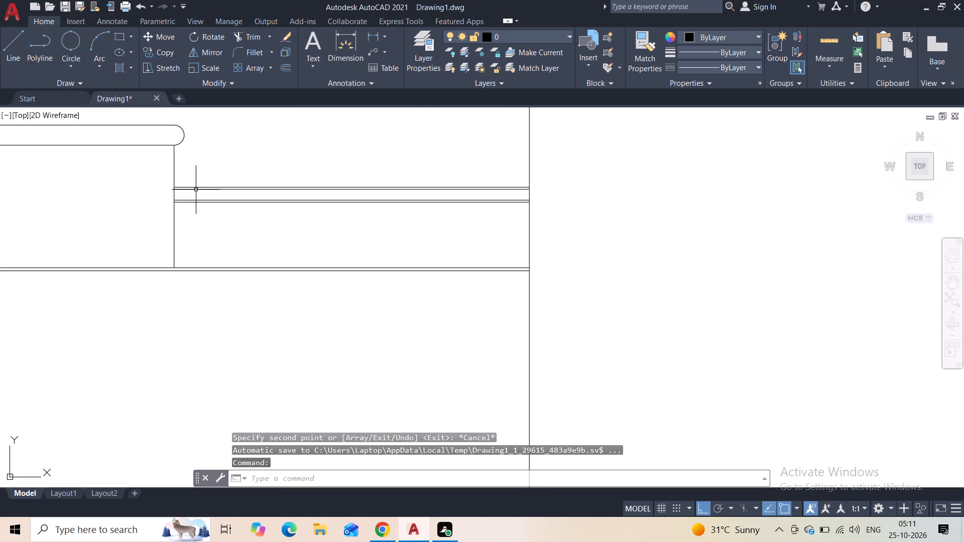
Draw a rectangle about 14' wide and 21' tall on the right block, with its base on the topmost band line.
middle_drag(236, 161, 217, 219)
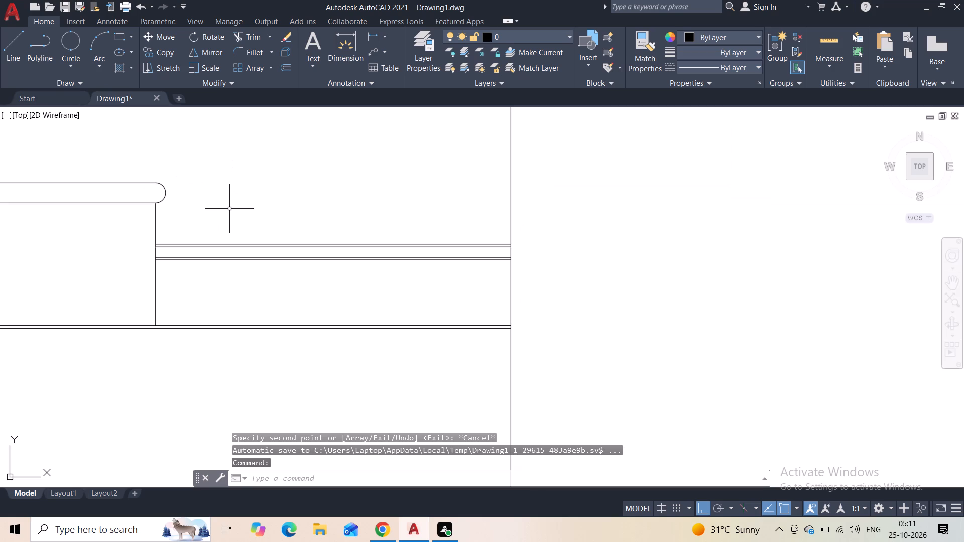
scroll(231, 202, down, 2)
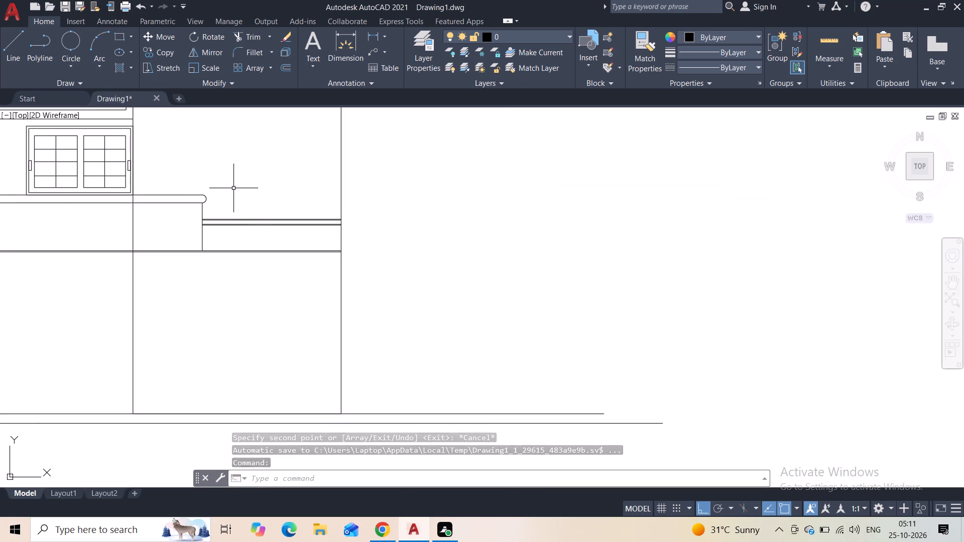
middle_drag(212, 156, 187, 191)
click(119, 37)
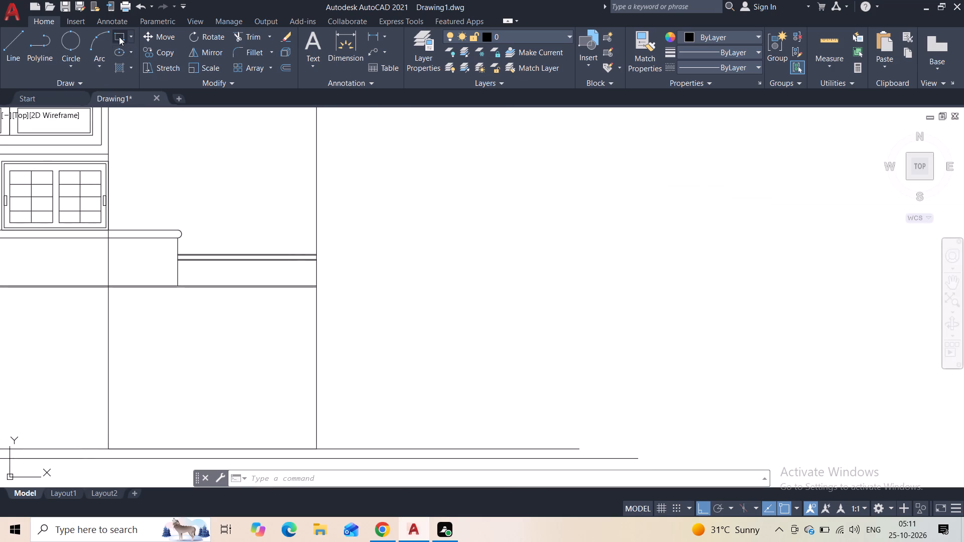
click(193, 153)
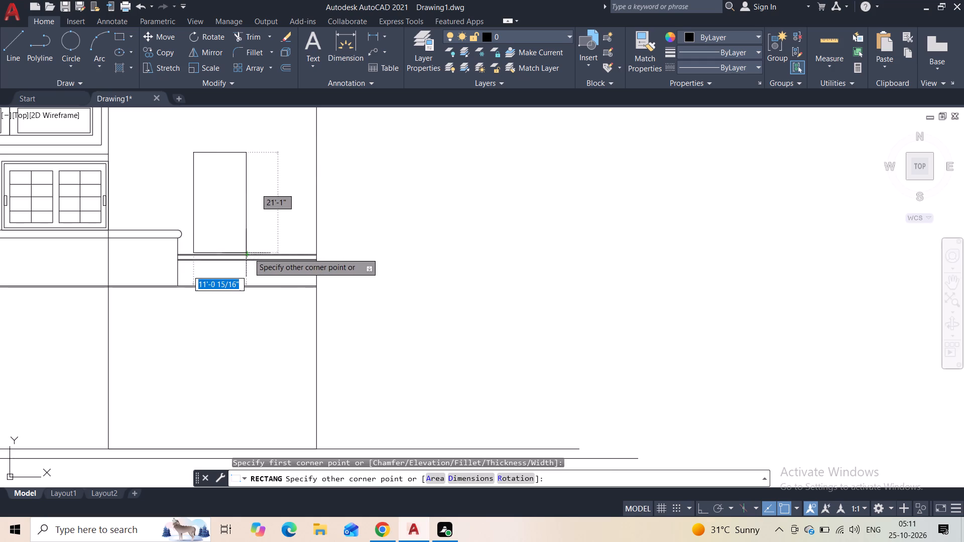
scroll(259, 252, up, 5)
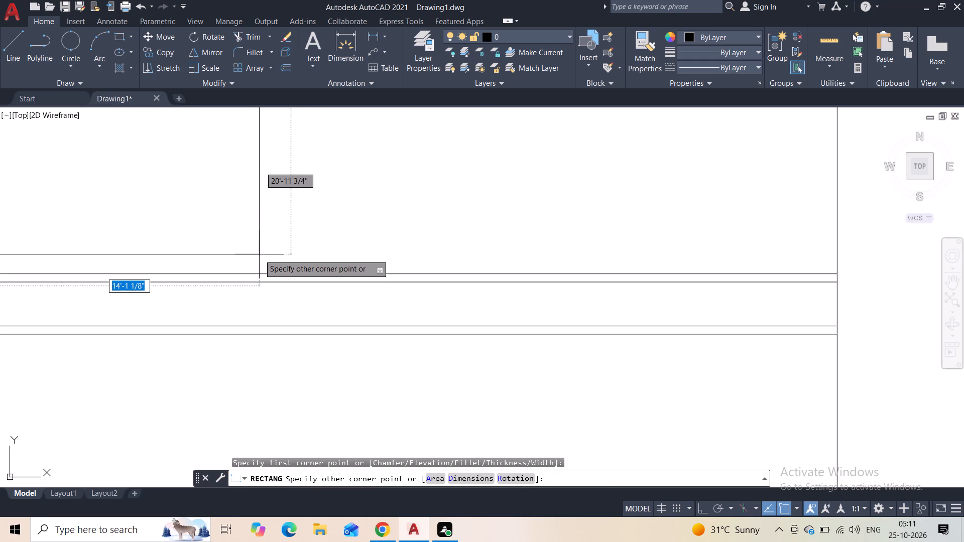
click(262, 272)
Draw an inner frame rectangle about 11'-8" wide and 18'-3" tall inside the new window outline.
scroll(241, 241, down, 3)
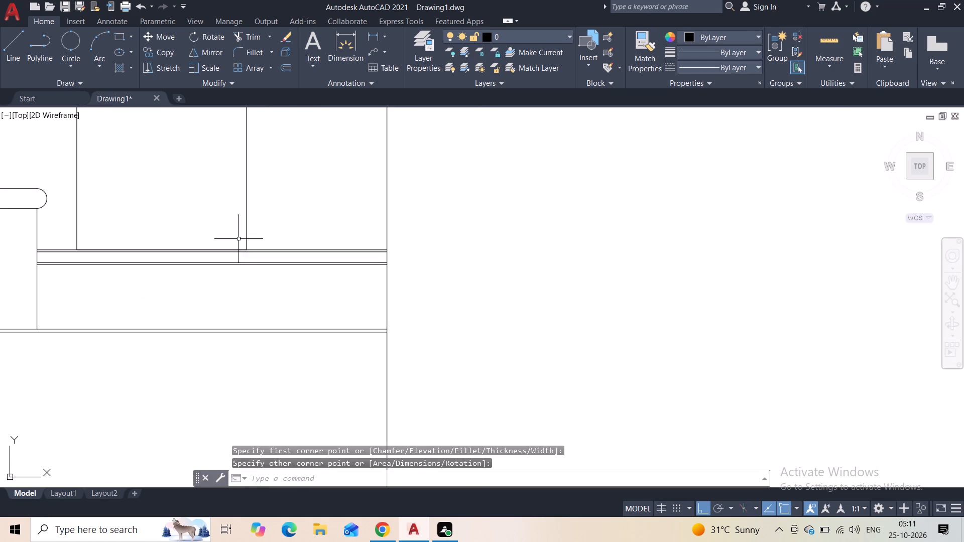
scroll(225, 221, down, 1)
middle_drag(216, 210, 225, 294)
scroll(214, 264, down, 2)
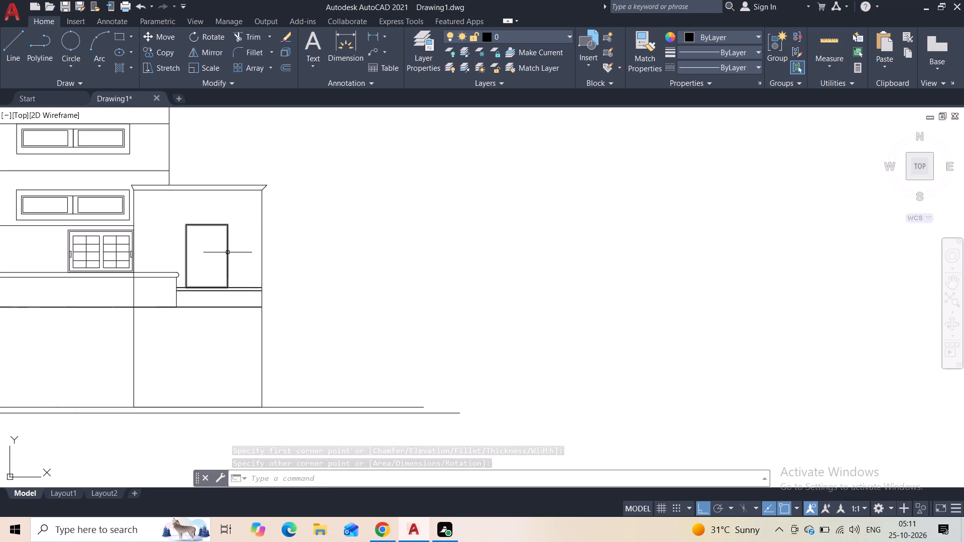
scroll(208, 261, down, 1)
middle_drag(207, 261, 189, 216)
scroll(189, 216, up, 1)
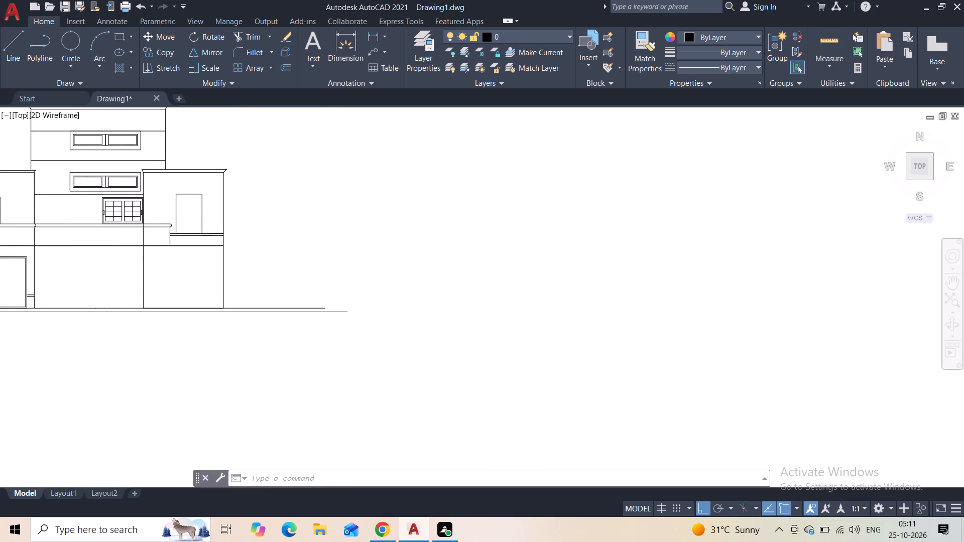
scroll(189, 216, up, 1)
click(115, 36)
scroll(179, 180, up, 1)
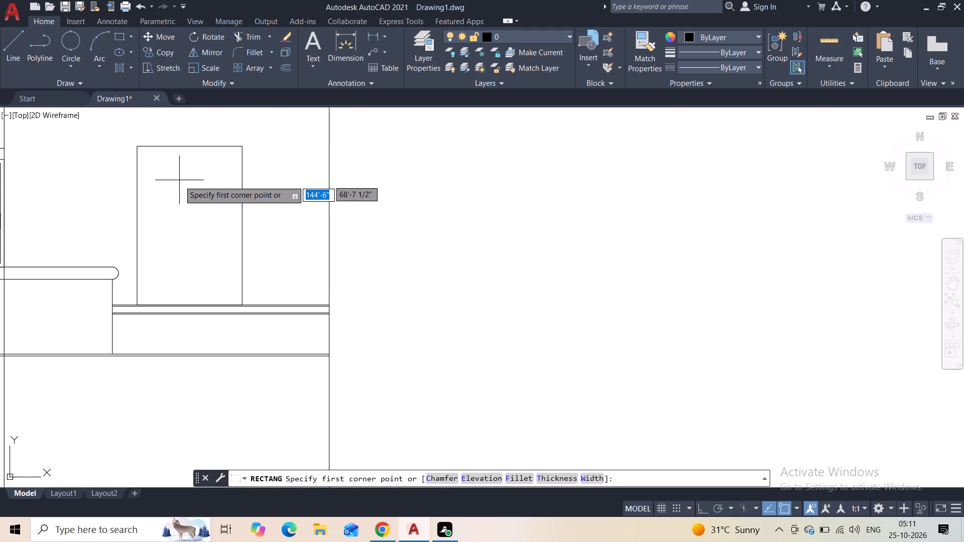
click(146, 160)
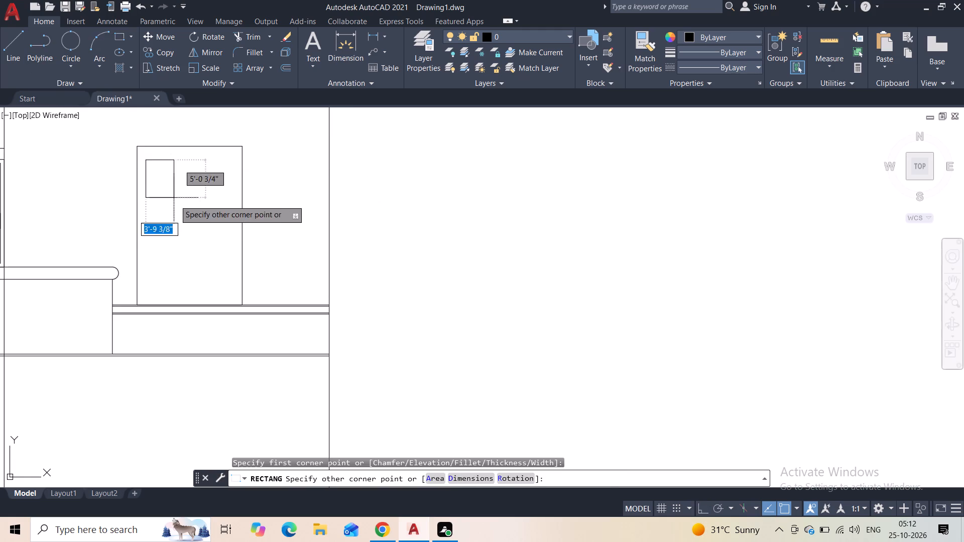
click(232, 296)
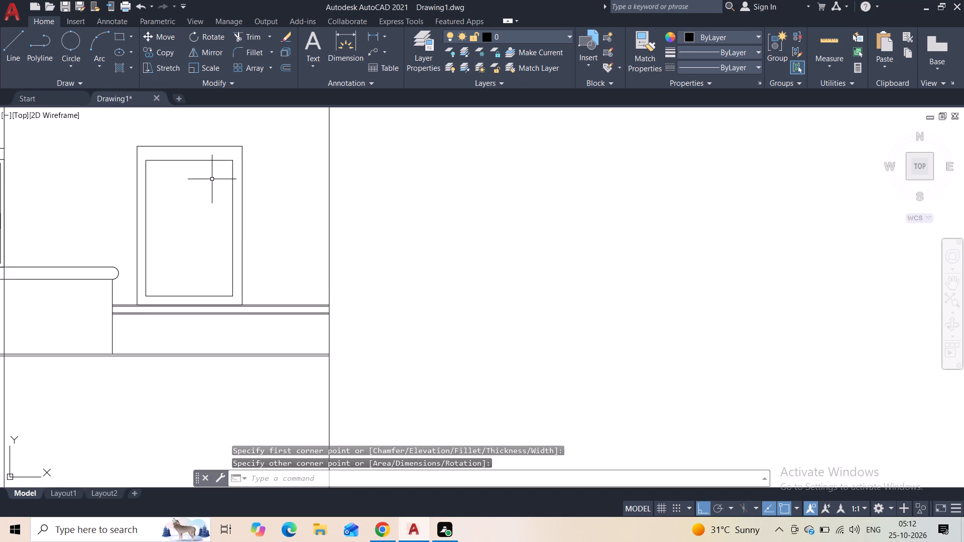
Draw a panel rectangle about 4'-9" wide and 16'-3" tall in the left half of the inner window frame.
click(120, 41)
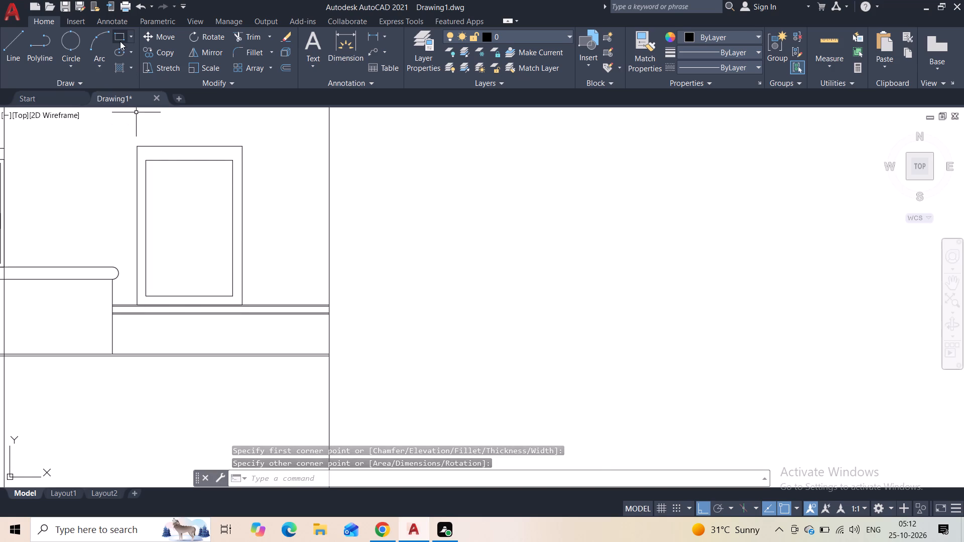
click(154, 169)
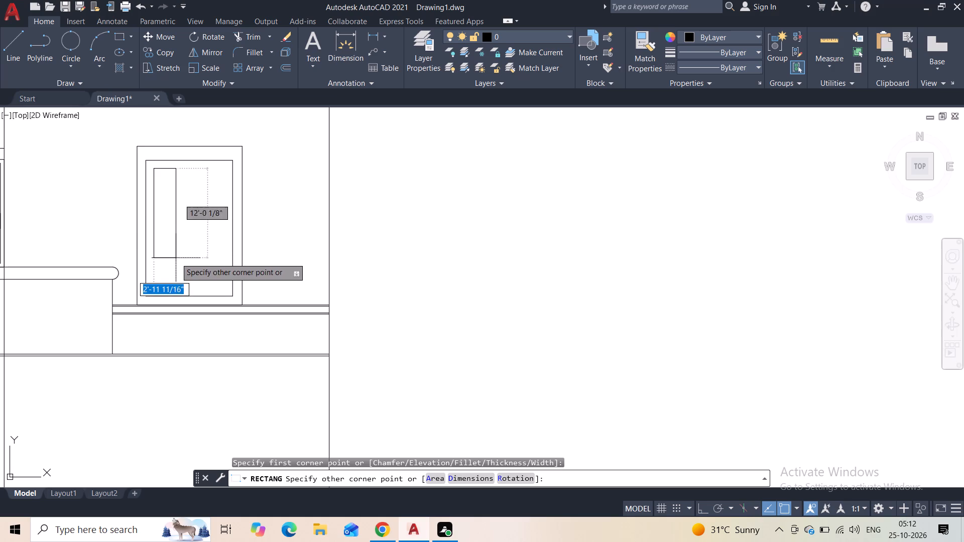
click(186, 288)
Copy the window panel rectangle into the right half of the inner frame.
click(198, 227)
click(181, 234)
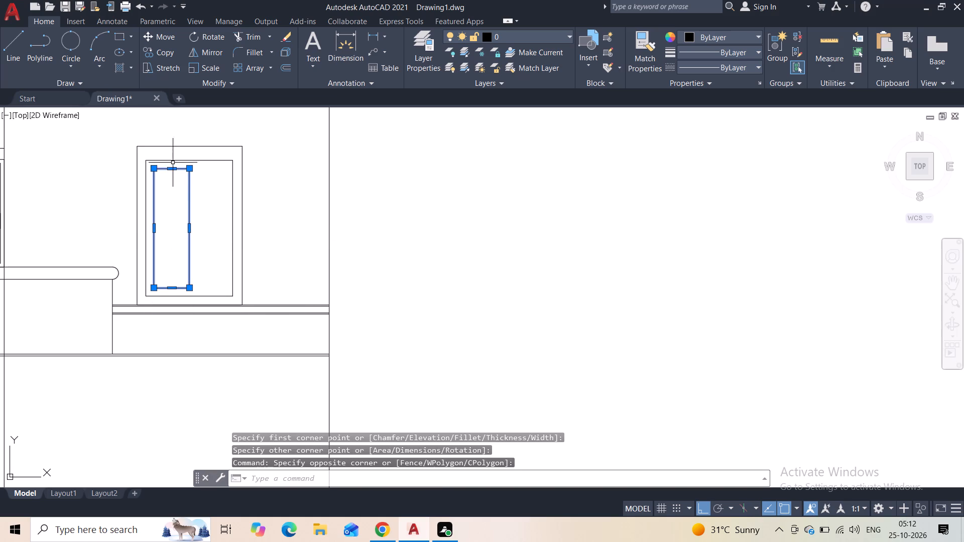
click(155, 48)
click(152, 174)
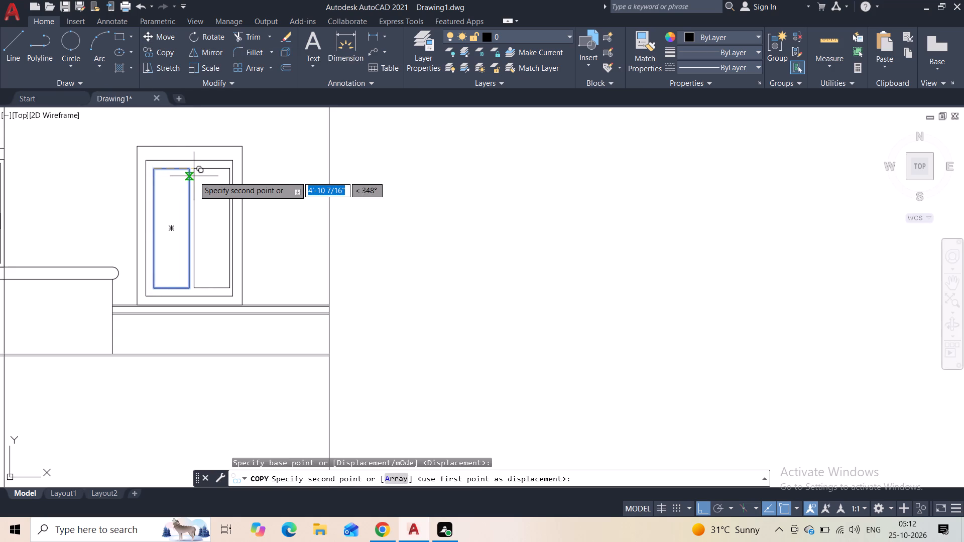
click(194, 176)
key(Escape)
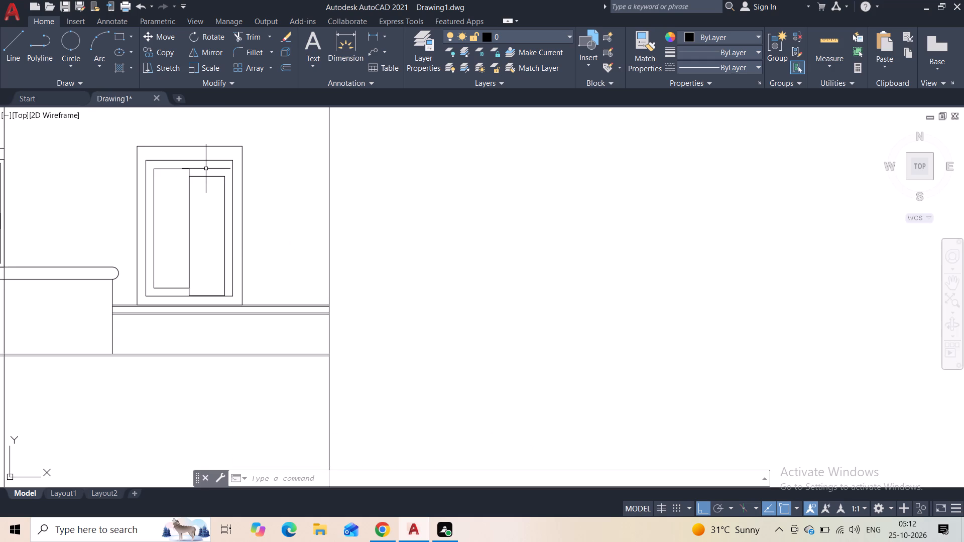
Move the copied panel up and slightly right, aligning its top with the first panel and leaving a narrow gap, with Ortho off.
scroll(204, 170, up, 3)
click(200, 195)
click(200, 195)
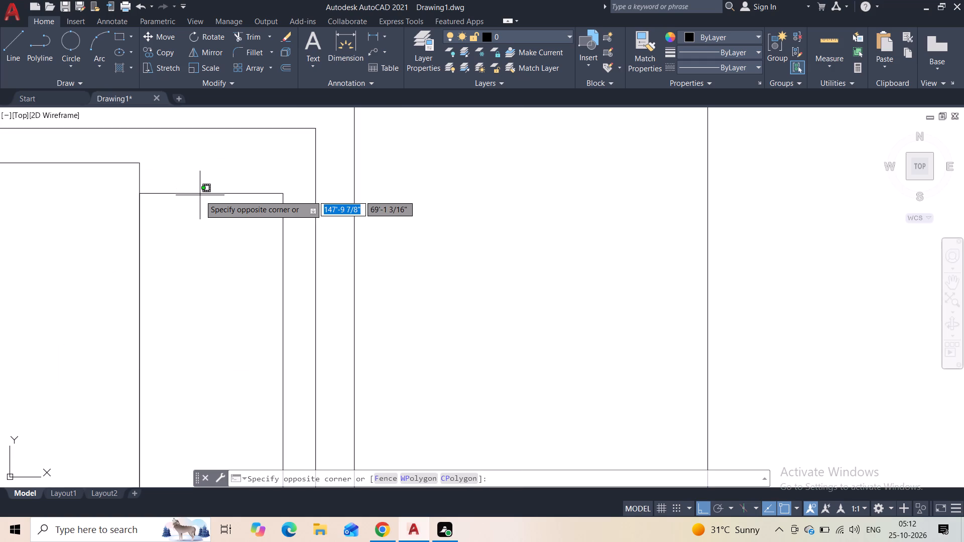
click(204, 195)
click(204, 193)
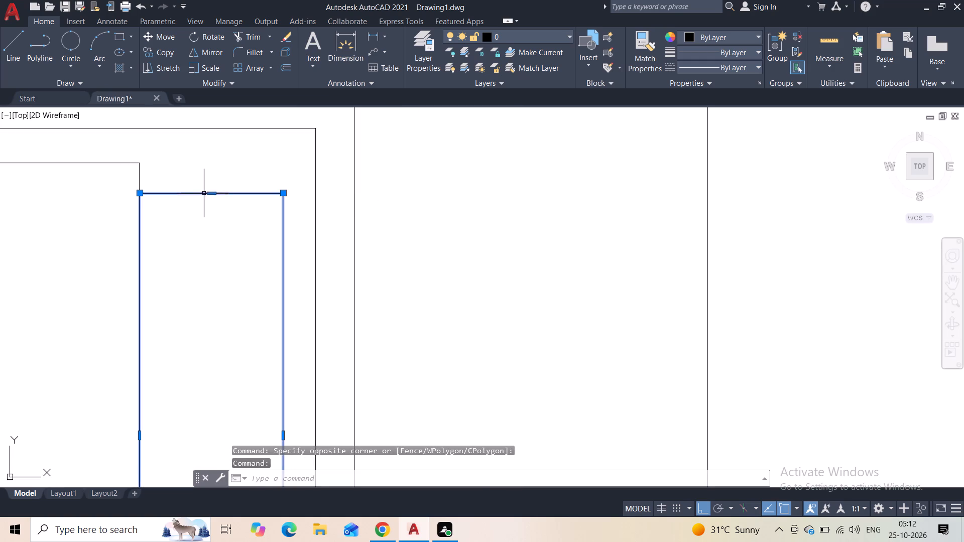
click(161, 37)
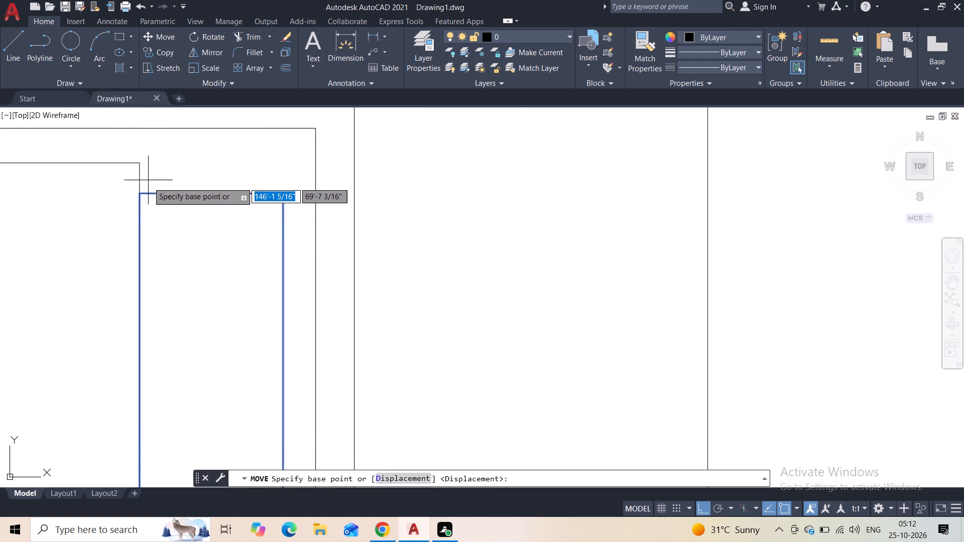
click(140, 192)
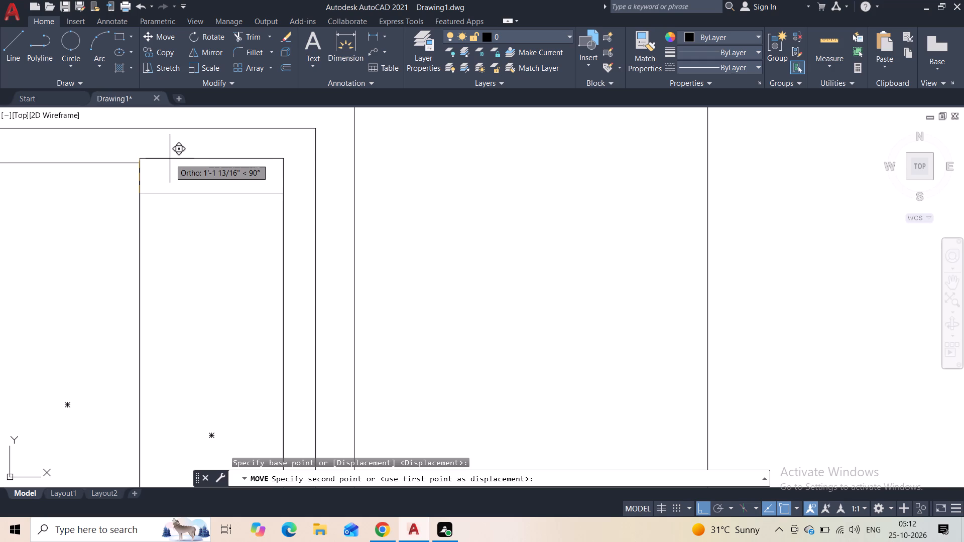
key(F8)
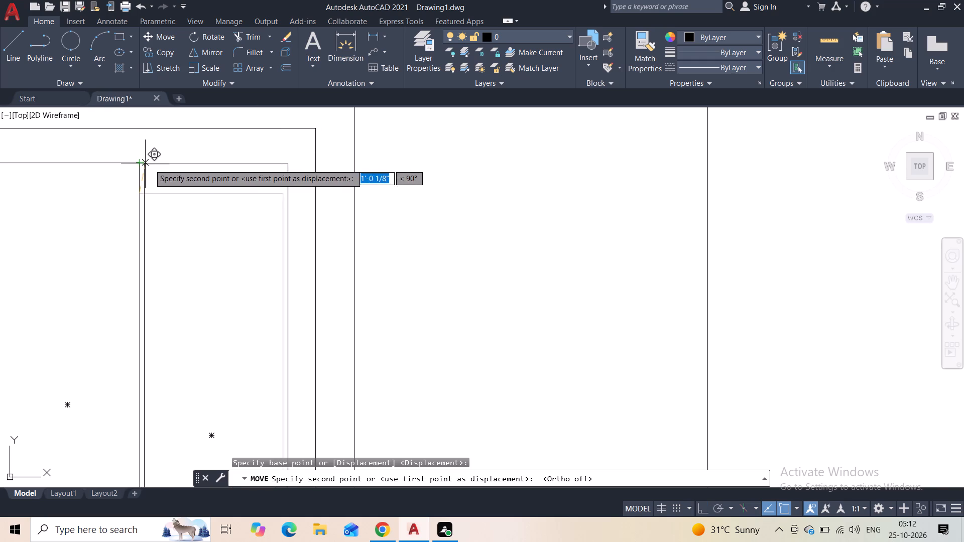
click(157, 164)
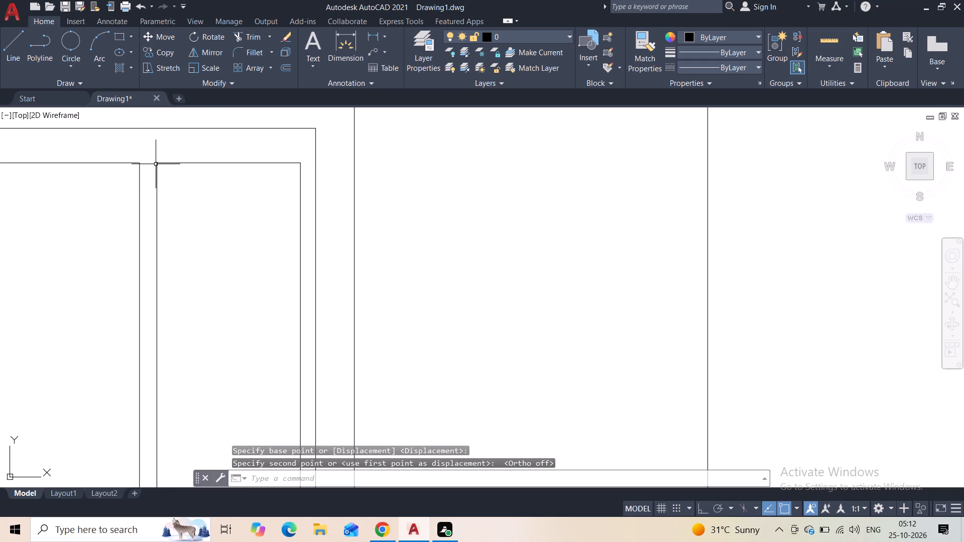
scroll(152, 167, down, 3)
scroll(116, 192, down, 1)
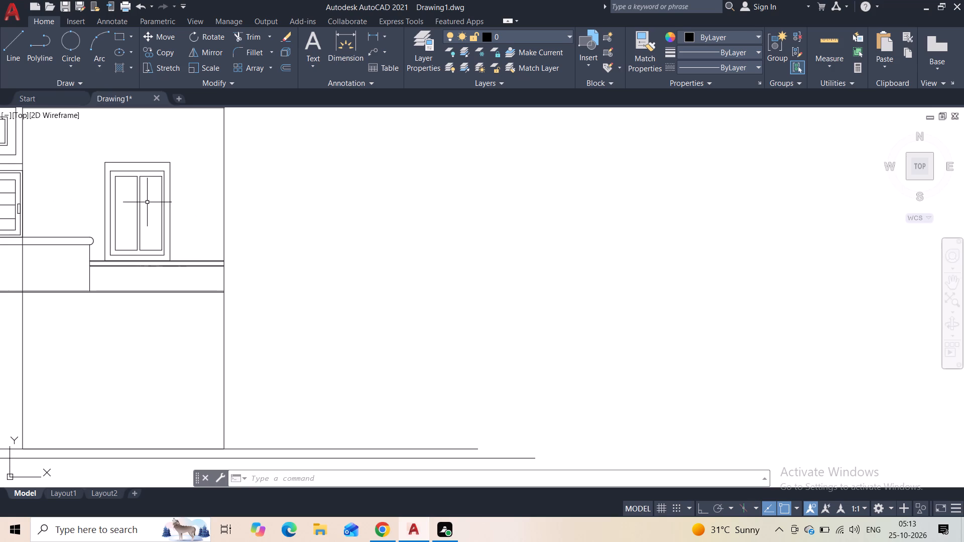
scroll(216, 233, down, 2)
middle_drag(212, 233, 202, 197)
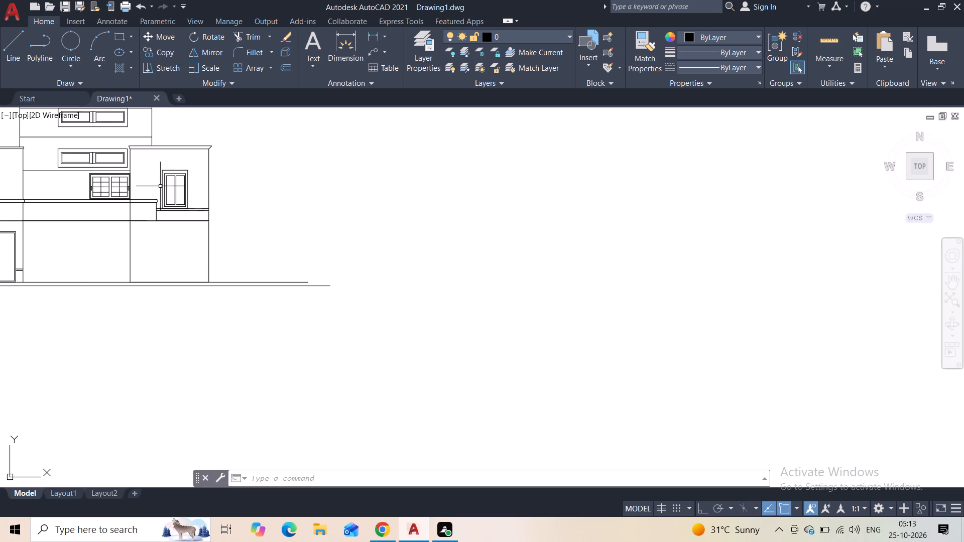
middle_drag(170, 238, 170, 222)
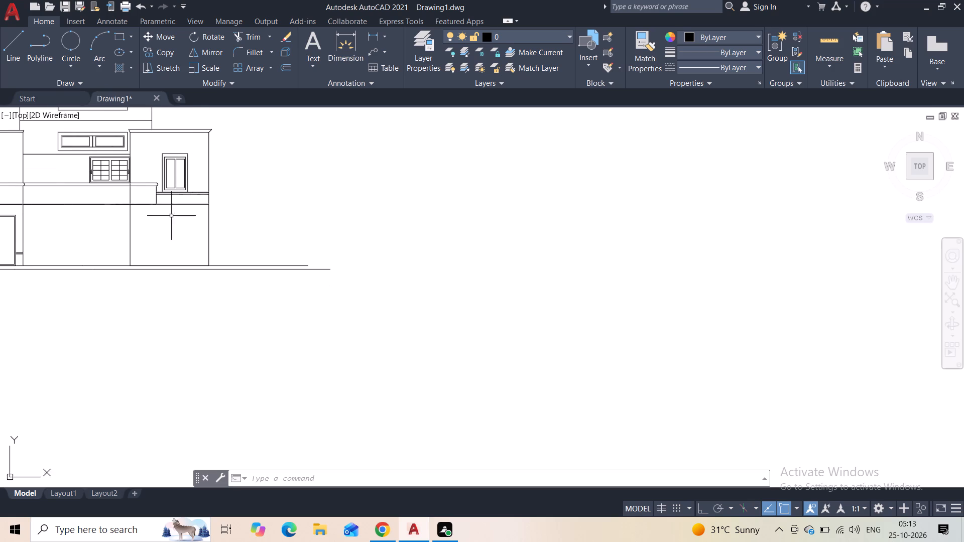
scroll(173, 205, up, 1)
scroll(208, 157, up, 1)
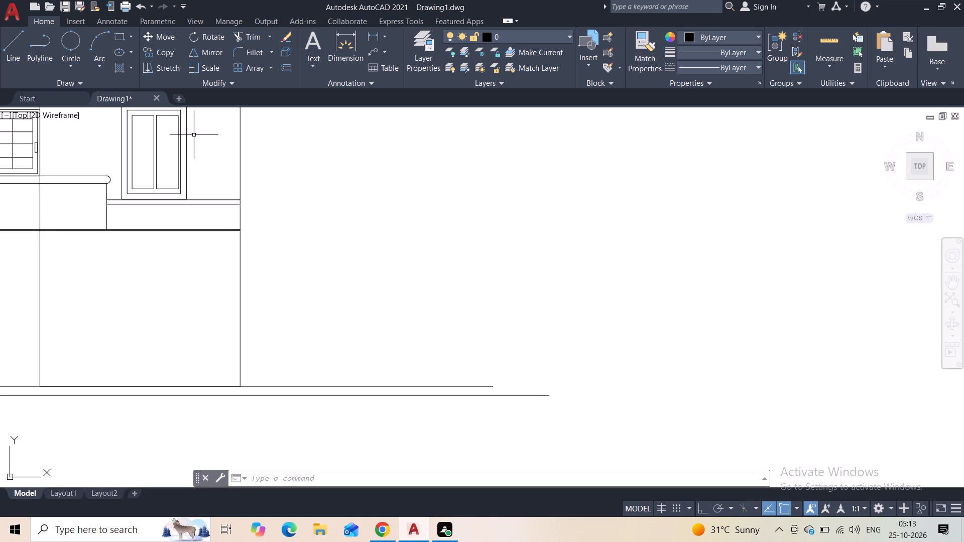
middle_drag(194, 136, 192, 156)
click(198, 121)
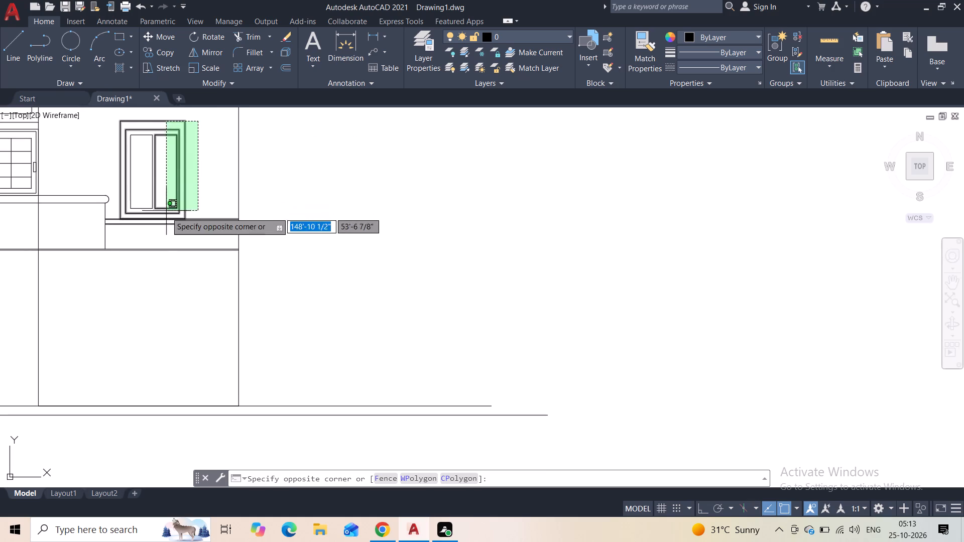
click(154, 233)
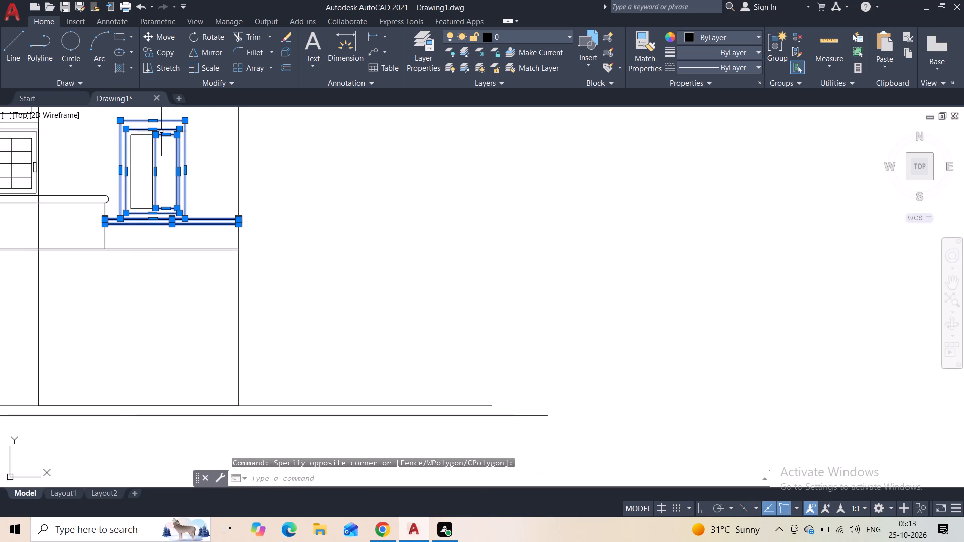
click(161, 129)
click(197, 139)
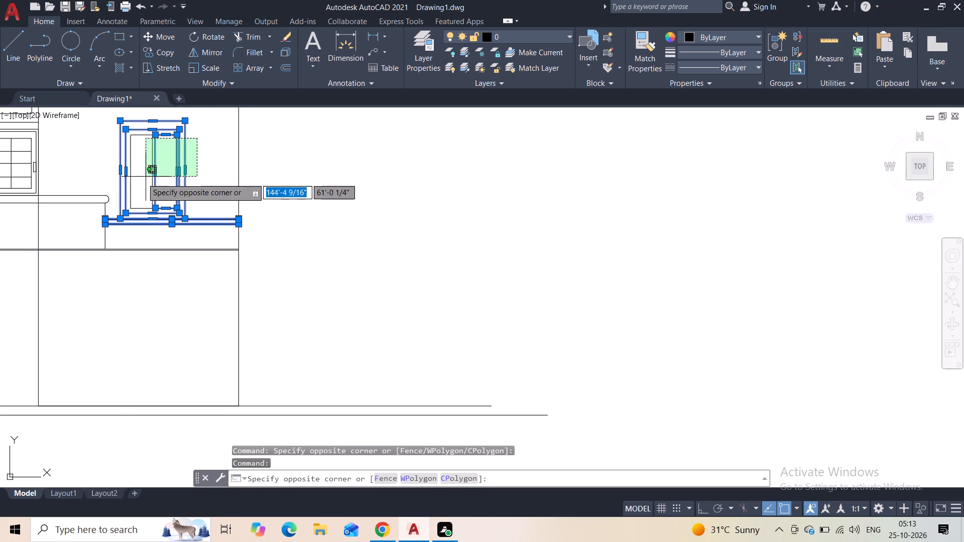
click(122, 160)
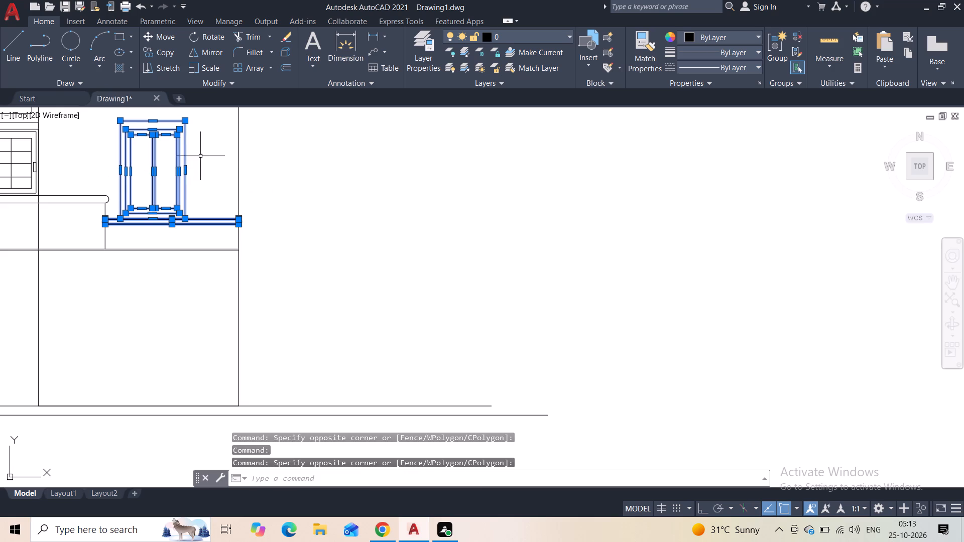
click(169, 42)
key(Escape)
Copy the two-panel window with its sill band lines straight down to the ground floor, keeping the bands against the right block's outer edge.
click(218, 122)
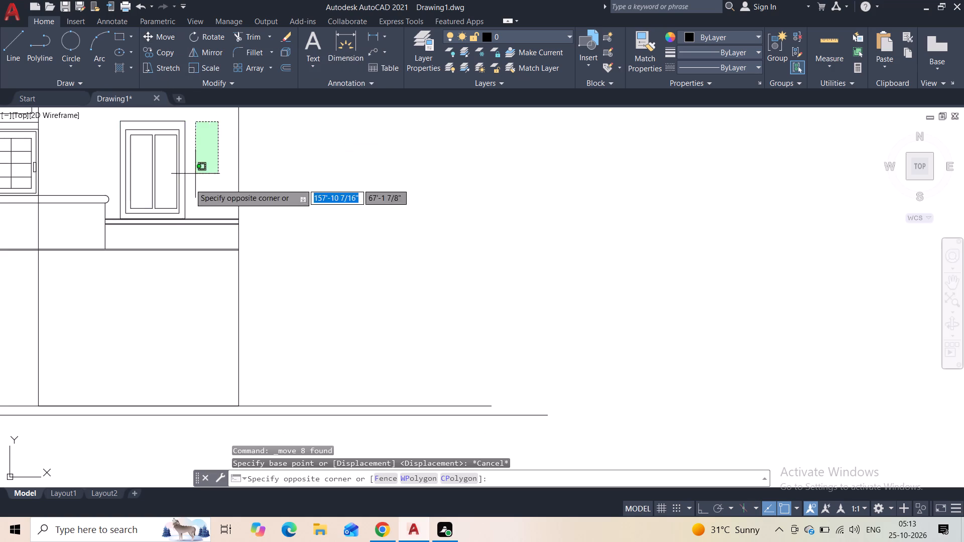
click(121, 227)
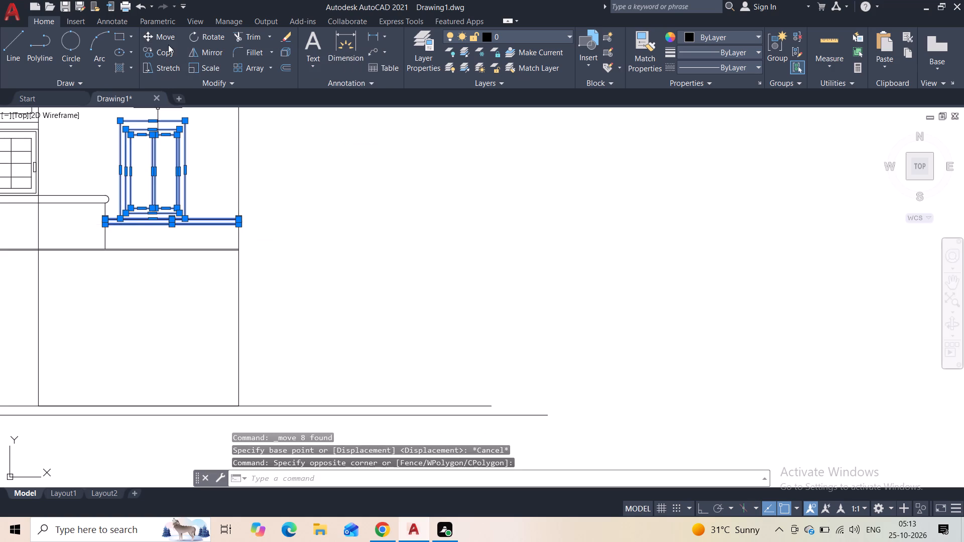
click(167, 48)
scroll(234, 227, up, 2)
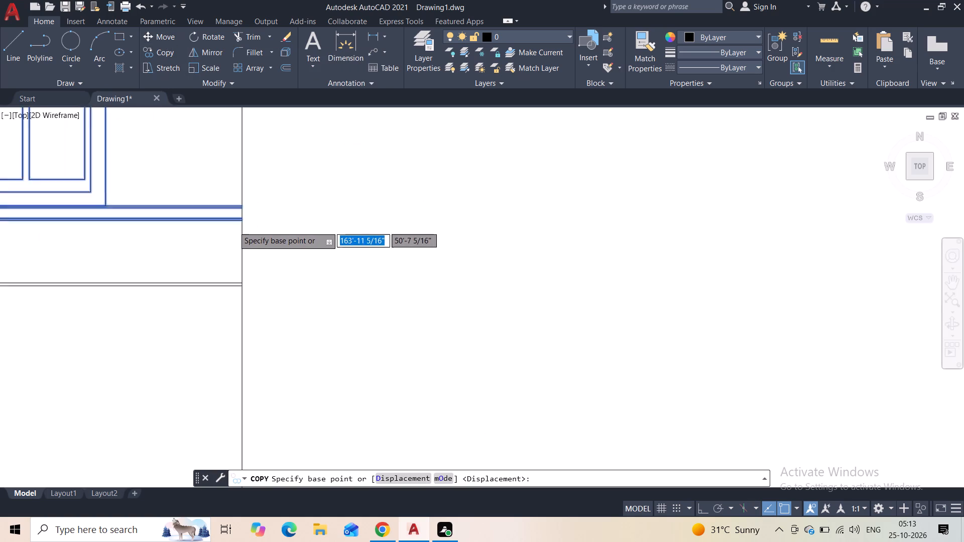
scroll(233, 226, up, 2)
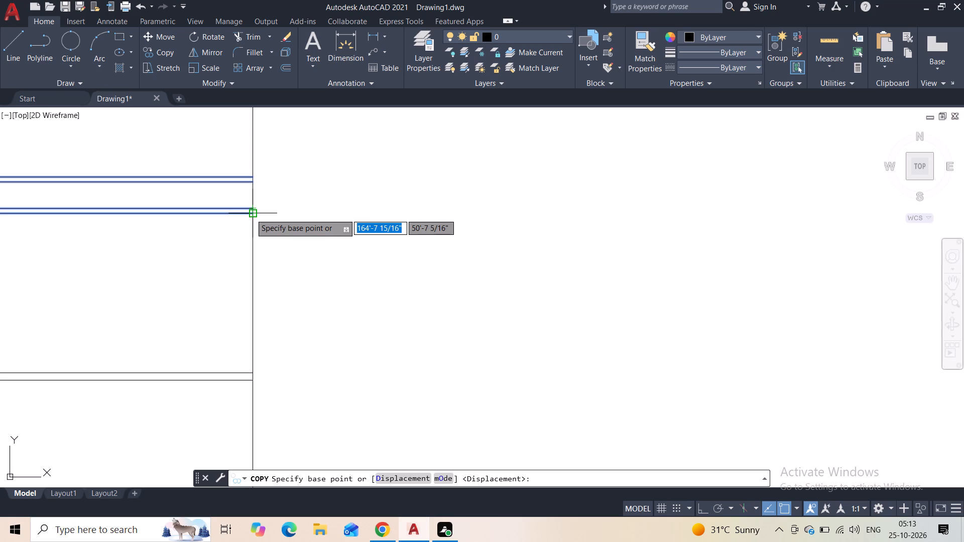
click(251, 214)
middle_drag(235, 280, 247, 135)
scroll(247, 135, down, 5)
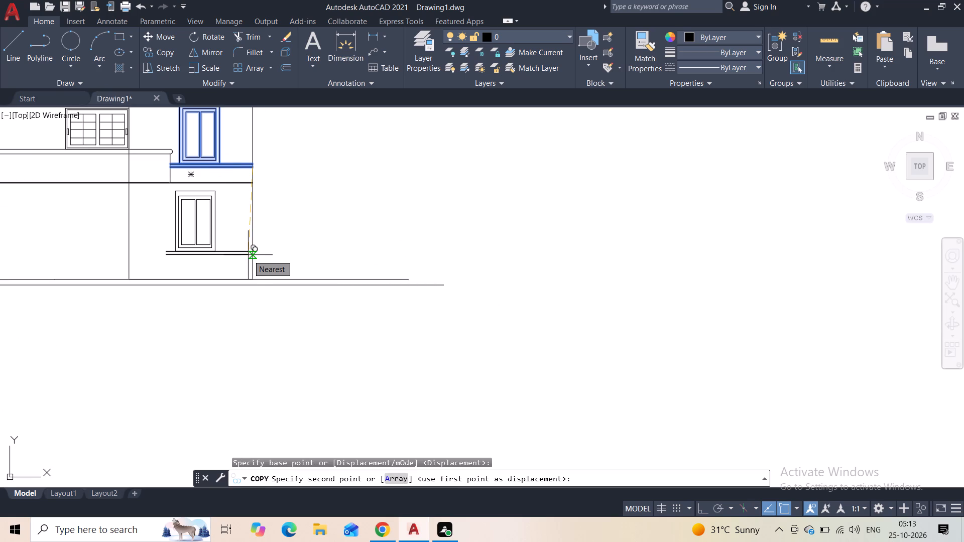
scroll(249, 256, up, 4)
scroll(249, 286, down, 1)
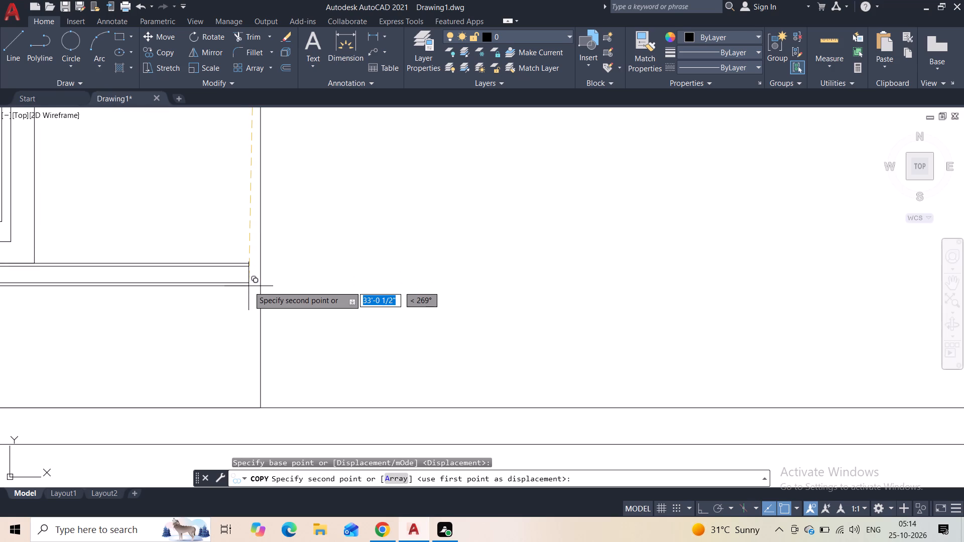
scroll(249, 286, down, 2)
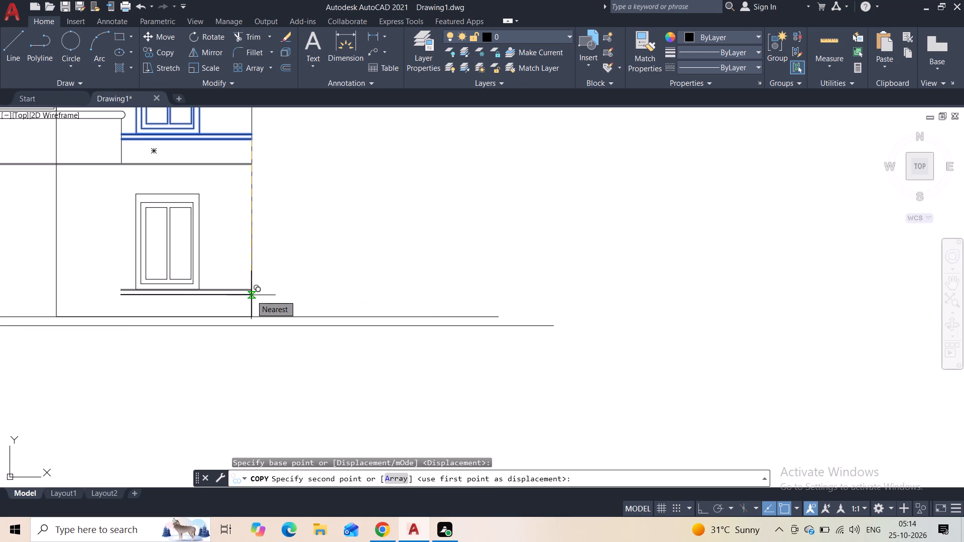
click(252, 299)
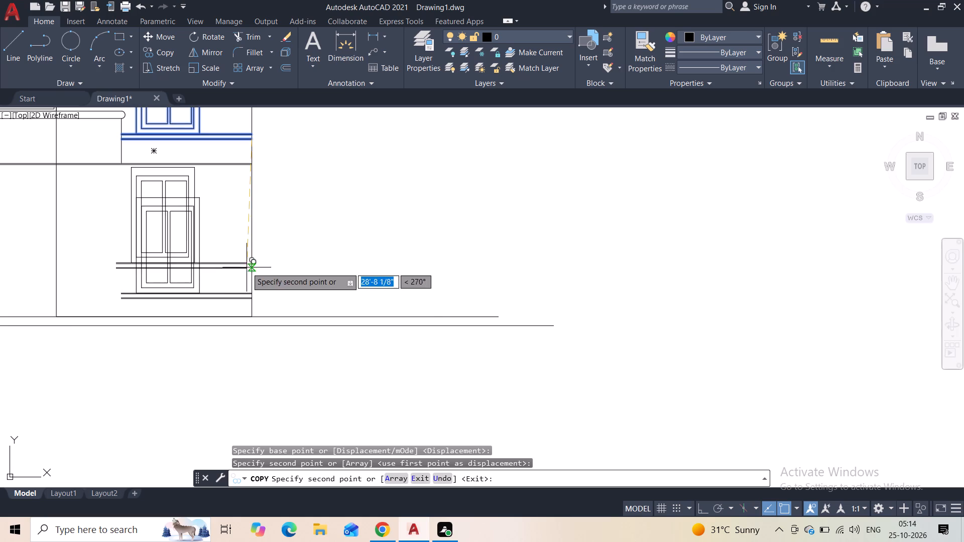
key(Escape)
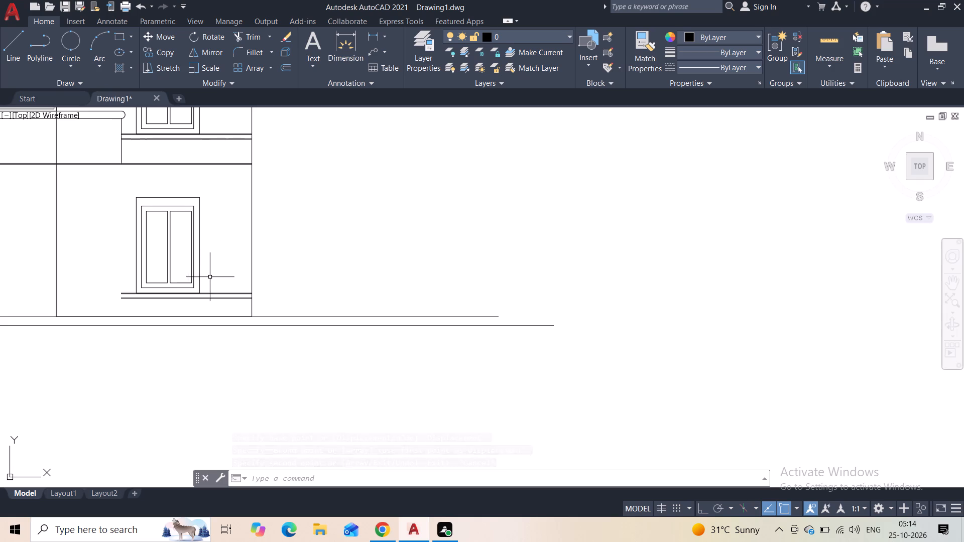
Extend the four copied sill band lines to the right block's left wall line on the ground floor.
middle_drag(206, 278, 205, 255)
scroll(205, 255, up, 2)
middle_drag(203, 289, 199, 262)
scroll(199, 262, up, 1)
scroll(299, 259, down, 4)
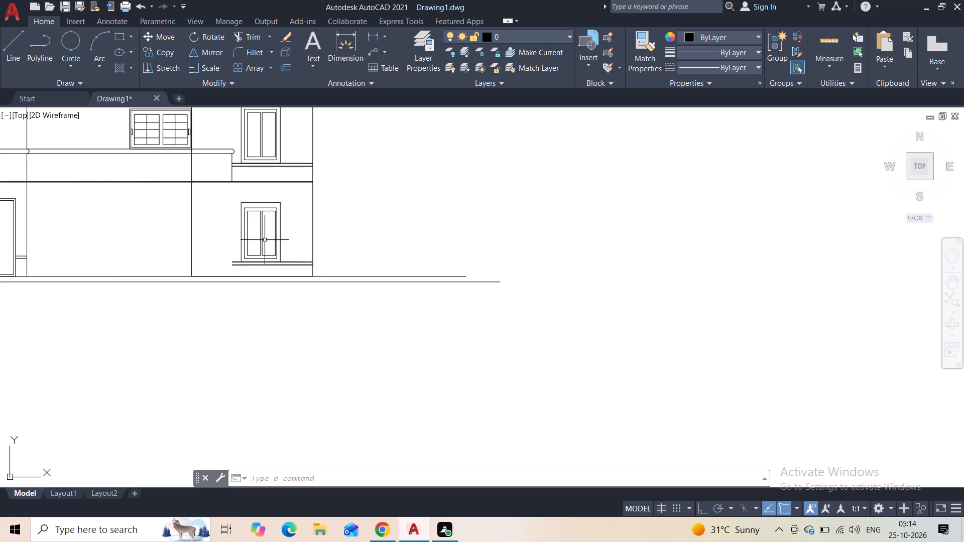
scroll(261, 241, up, 2)
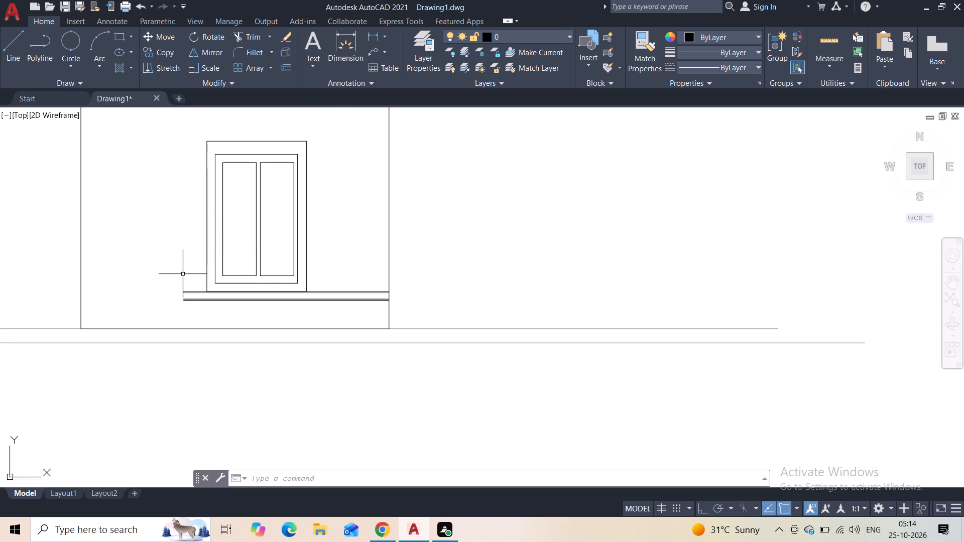
key(e)
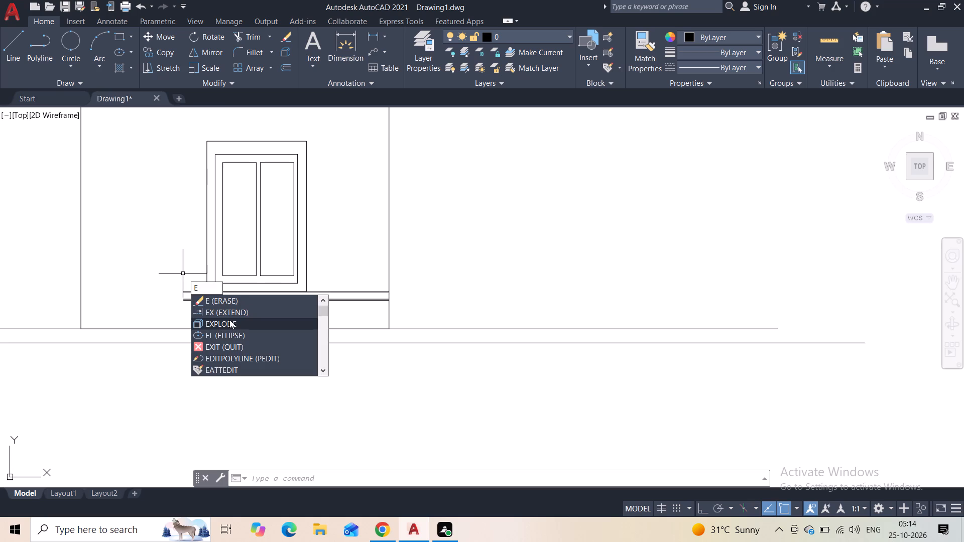
click(229, 314)
scroll(191, 304, up, 4)
scroll(106, 246, up, 3)
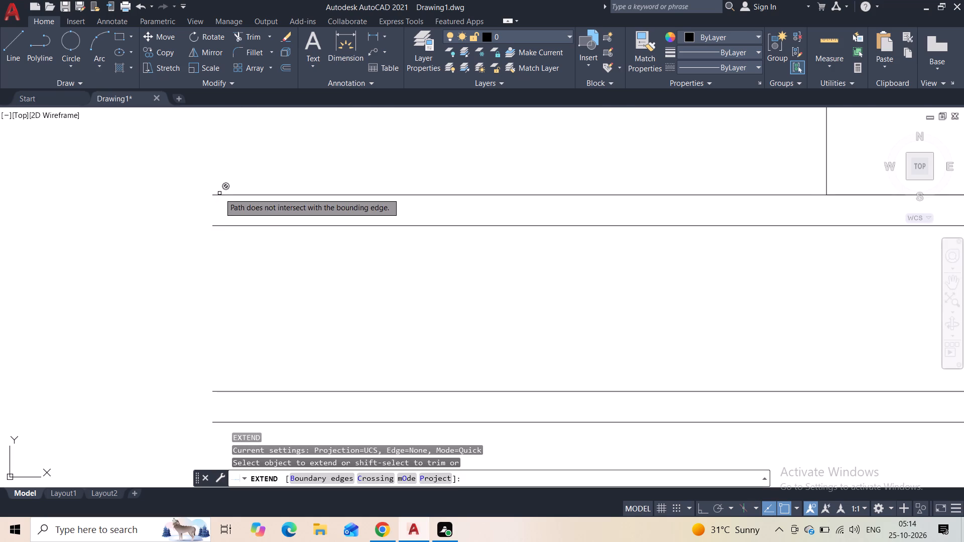
click(217, 195)
click(219, 227)
scroll(214, 248, down, 6)
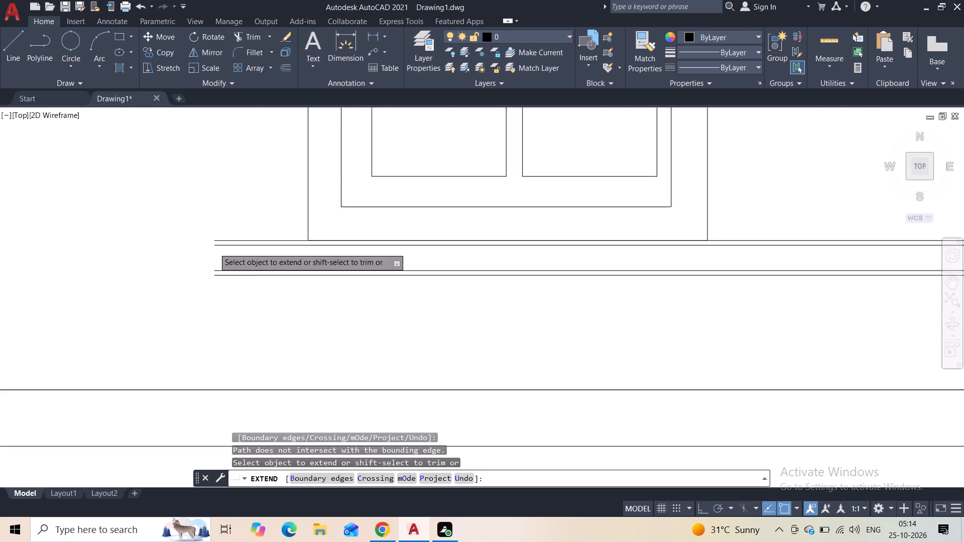
scroll(206, 255, down, 1)
click(215, 252)
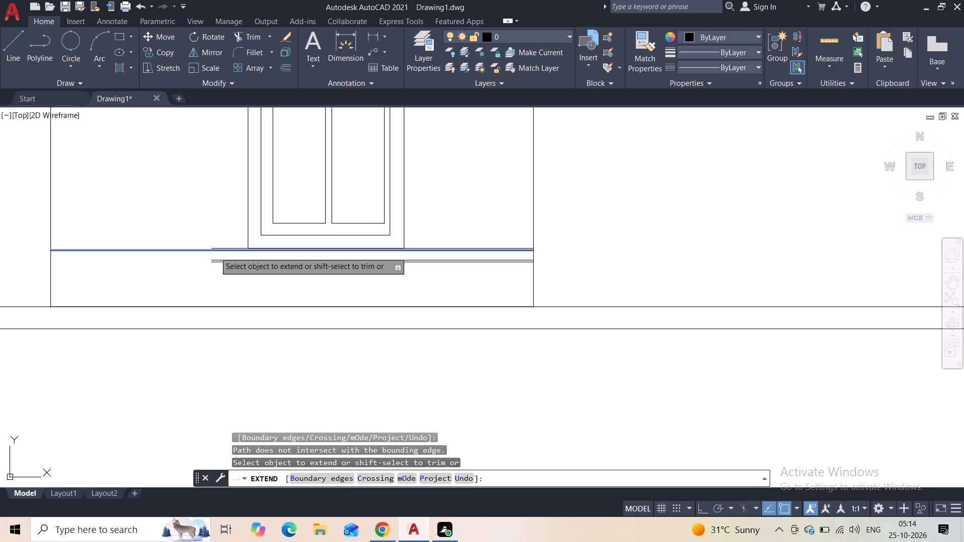
scroll(215, 252, up, 1)
click(215, 247)
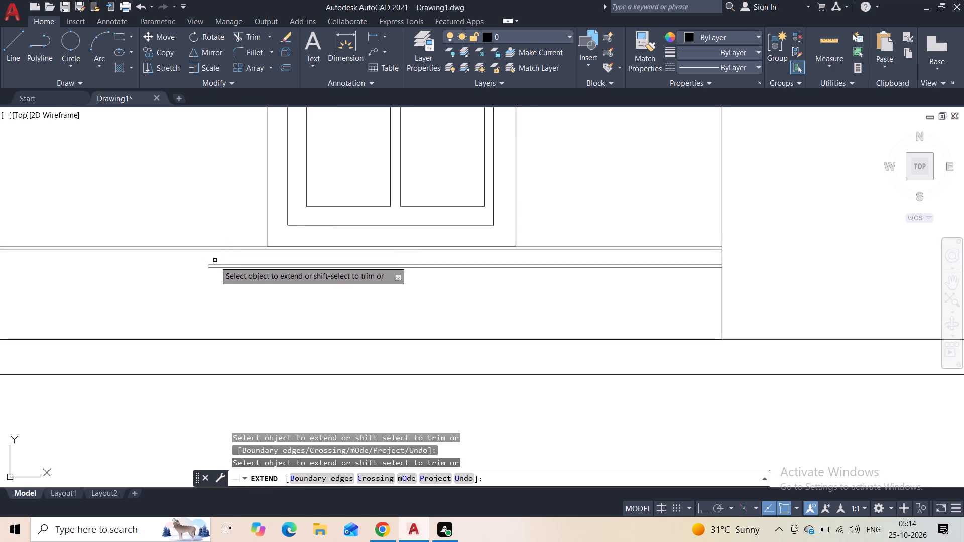
click(213, 263)
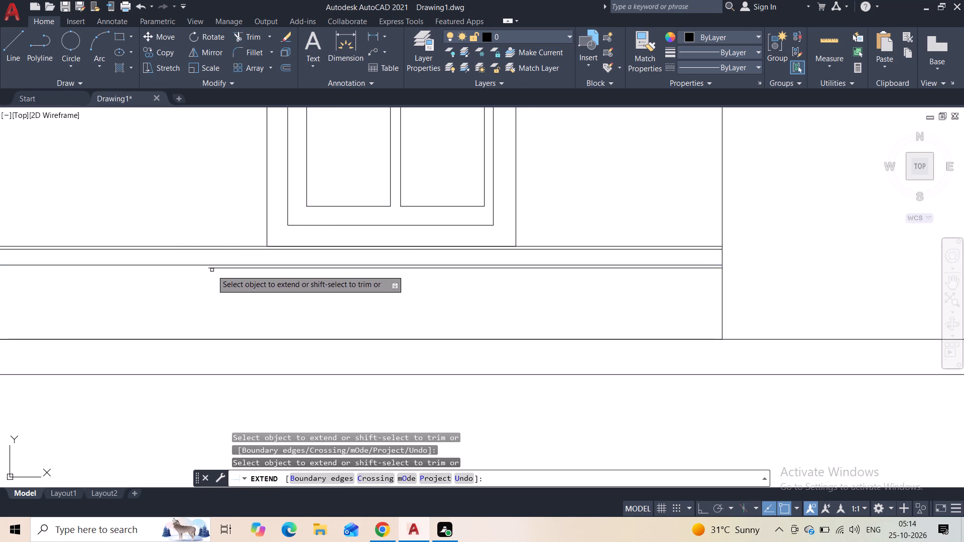
click(212, 268)
scroll(207, 275, down, 3)
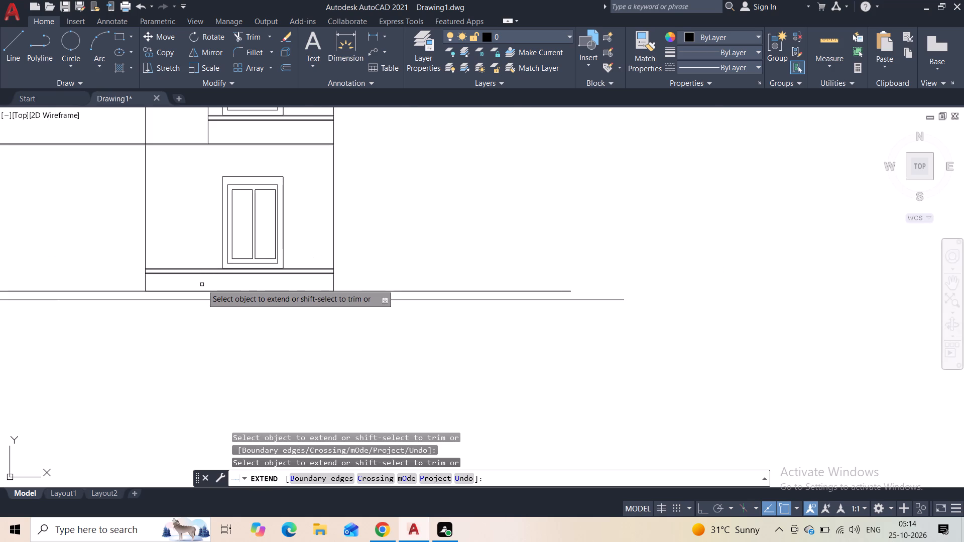
key(1)
key(Escape)
scroll(273, 251, down, 1)
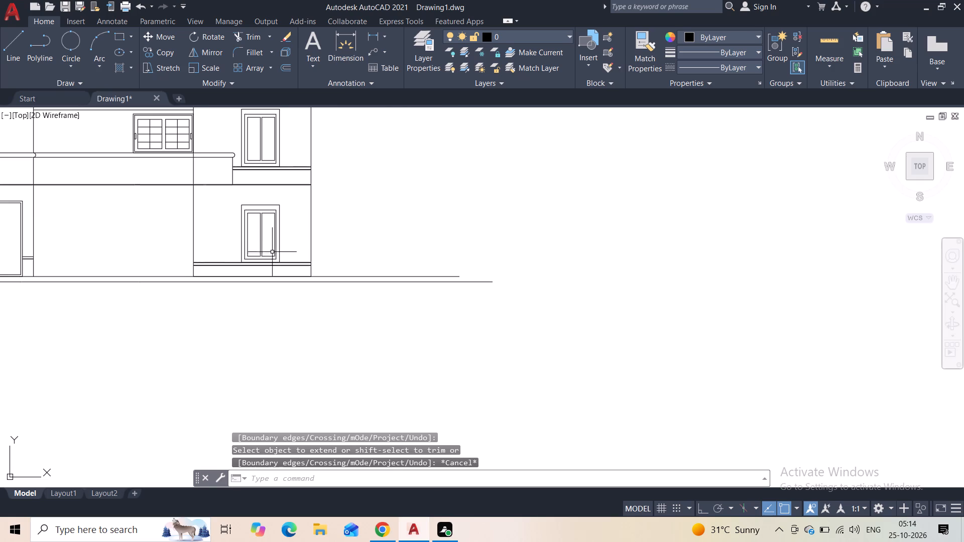
Draw a horizontal line across the ground-floor middle bay, from wall to wall, a short distance below the floor band.
middle_drag(191, 251, 351, 254)
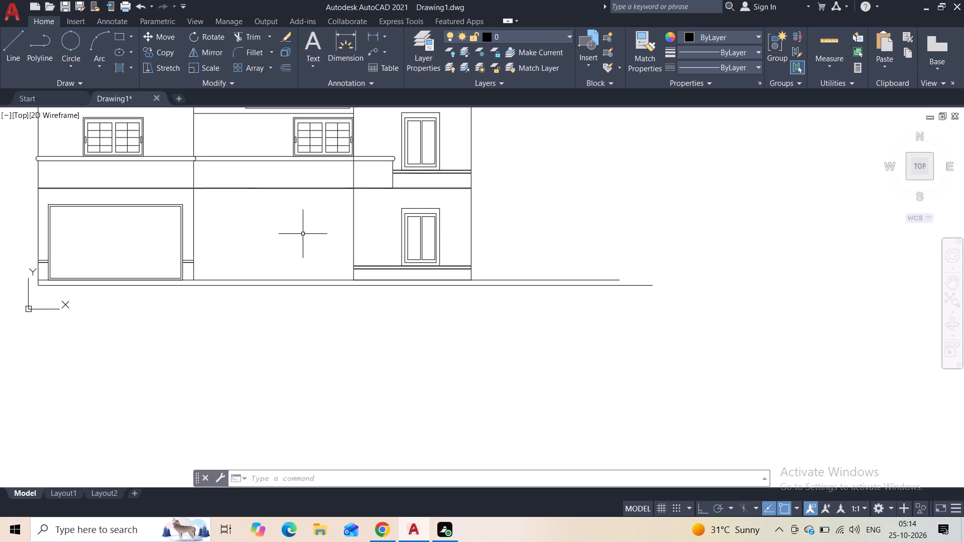
click(15, 54)
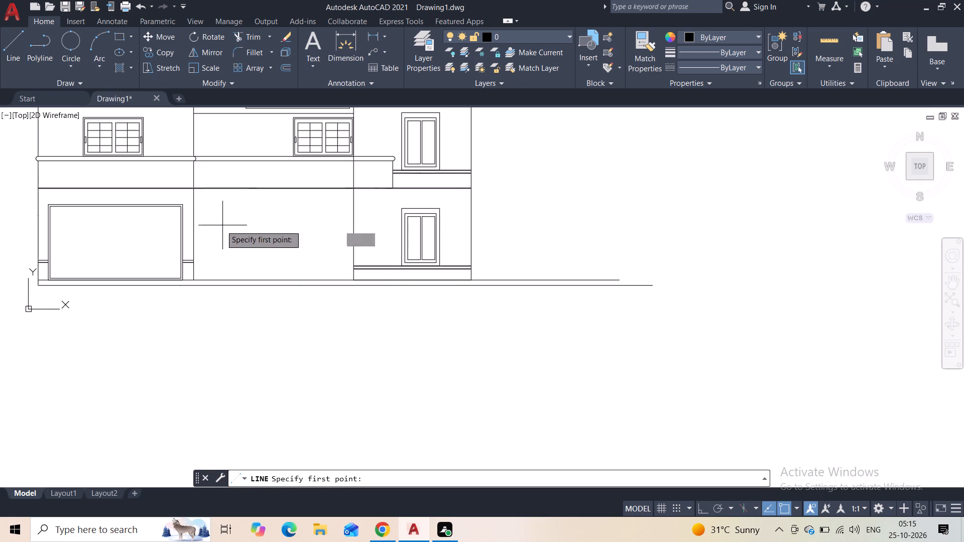
click(198, 213)
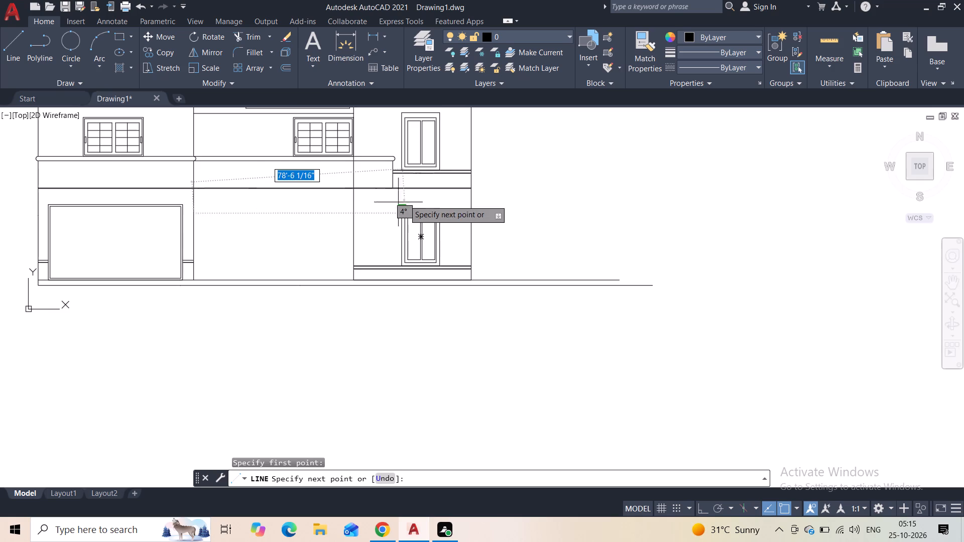
click(354, 212)
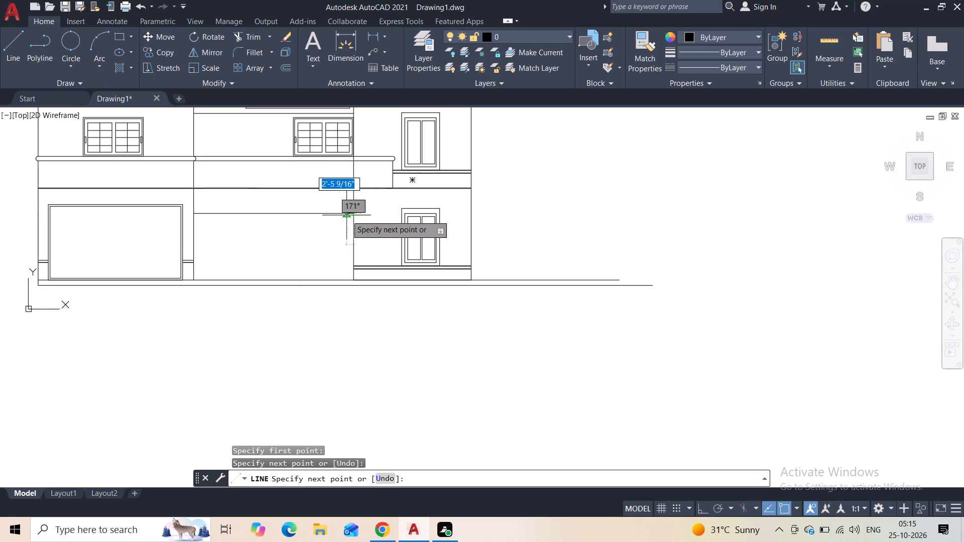
key(Escape)
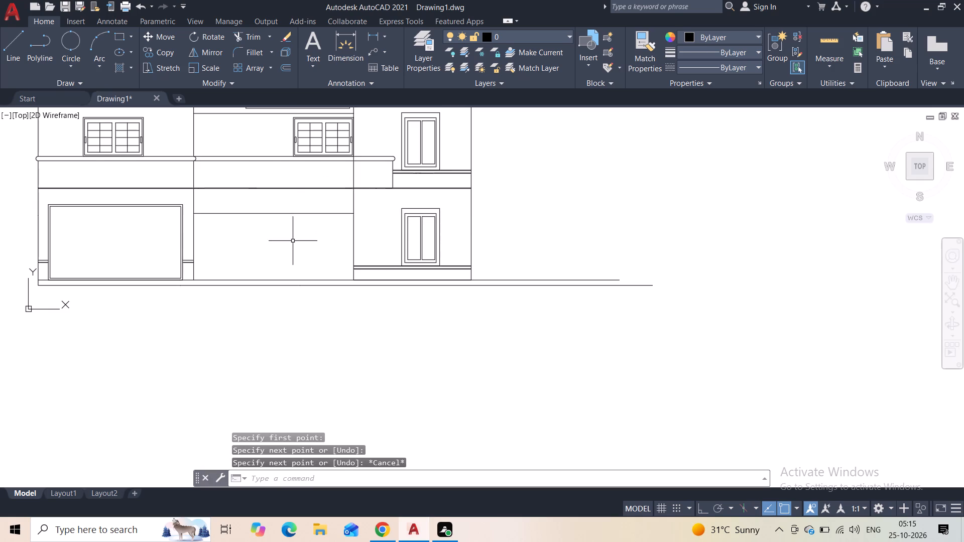
Draw a rectangle about 20'-3" by 20'-3" on the ground line, against the right wall of the ground-floor middle bay.
middle_drag(293, 244, 292, 215)
scroll(293, 211, up, 1)
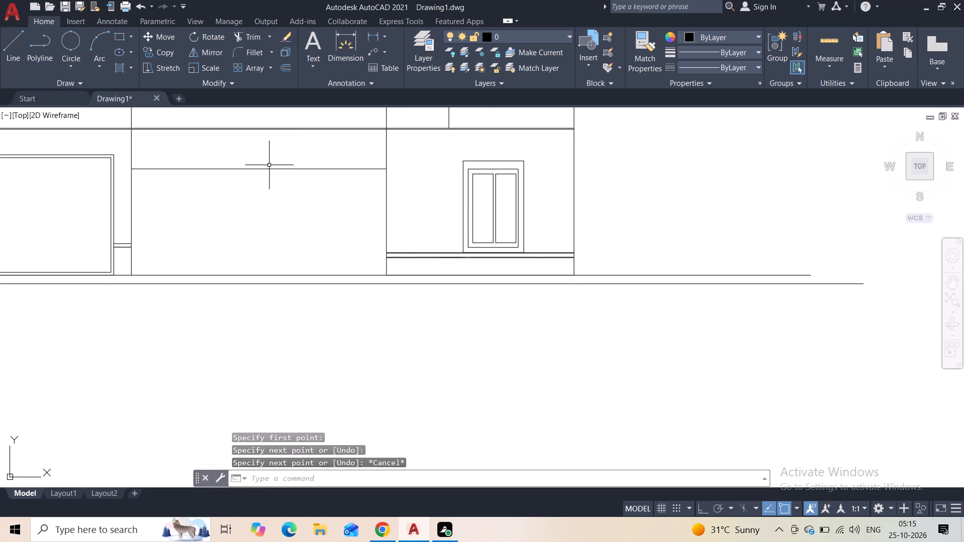
click(123, 40)
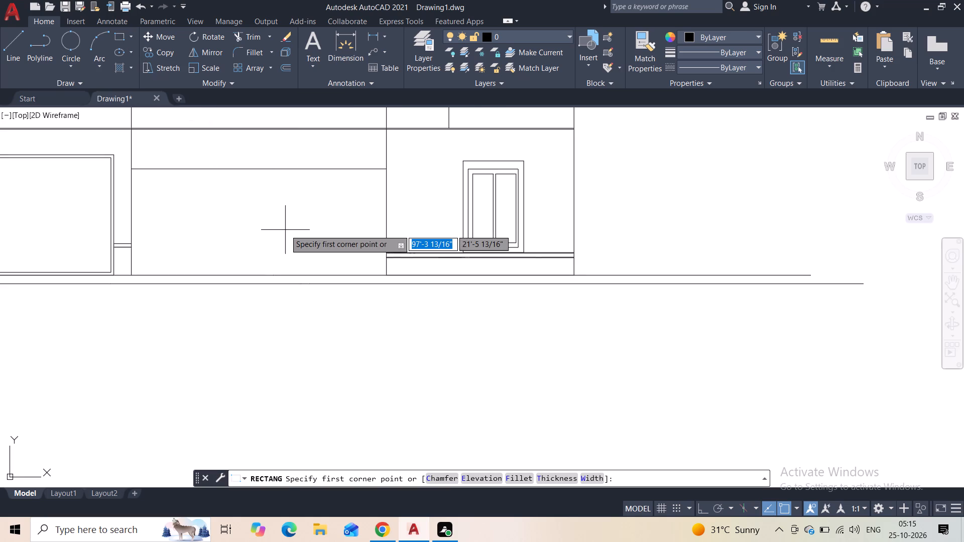
click(386, 188)
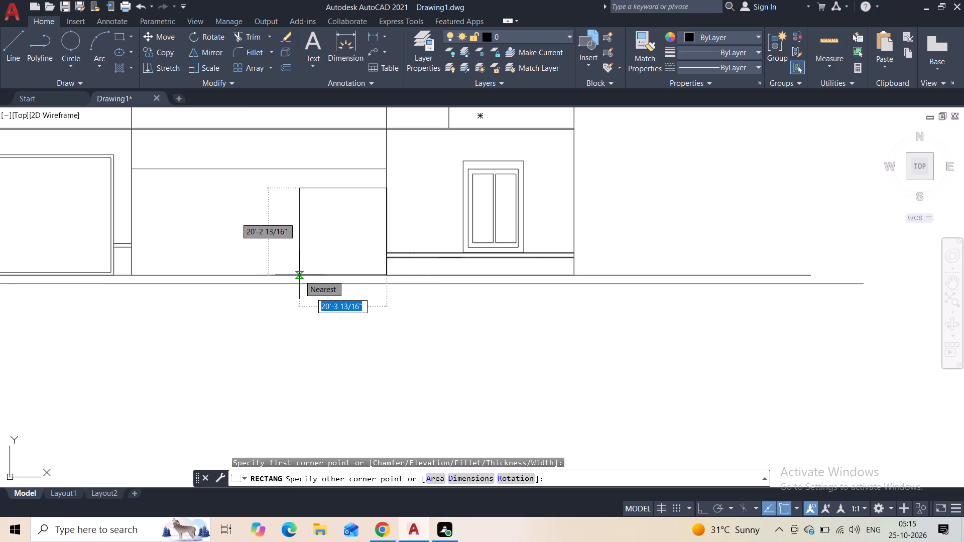
click(299, 275)
Stretch the new rectangle's top edge slightly upward, leaving a small gap below the bay's horizontal line.
click(335, 188)
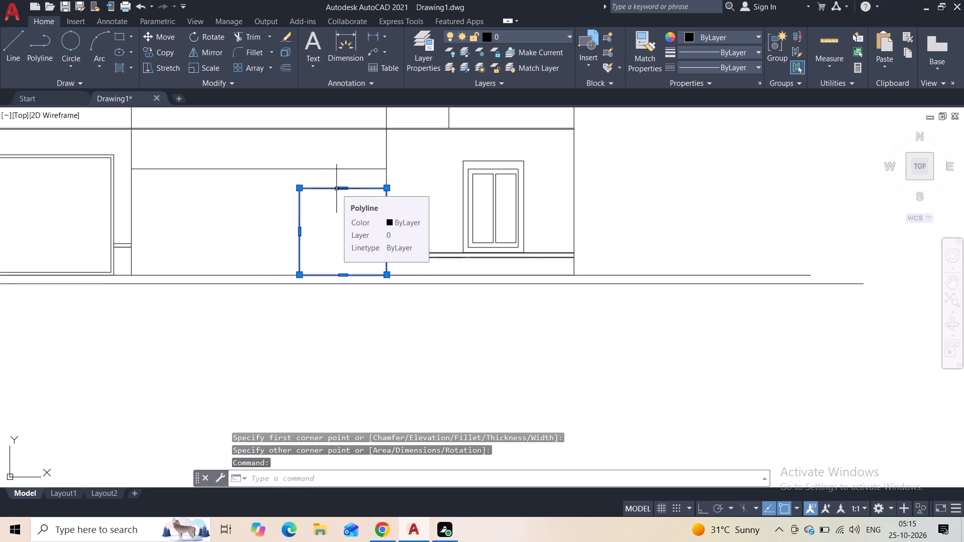
click(343, 187)
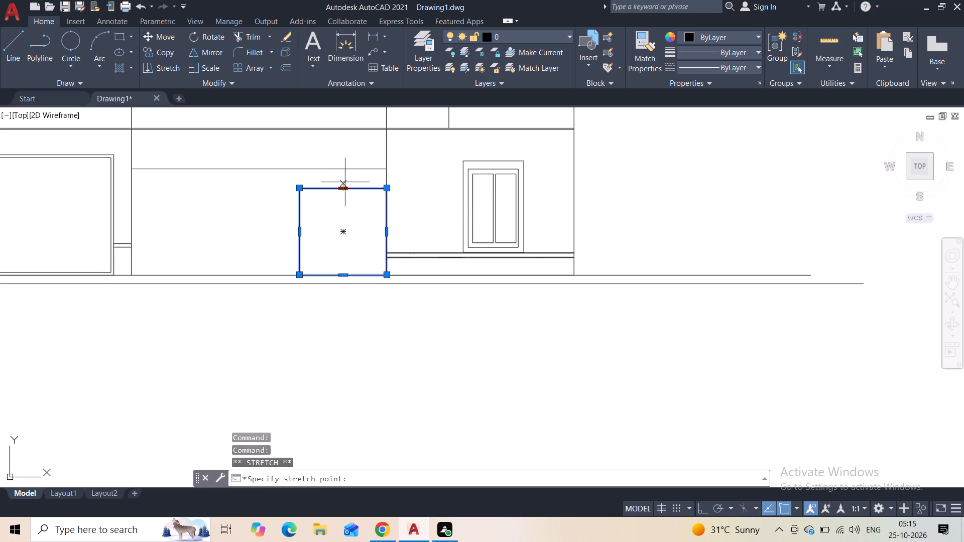
click(345, 182)
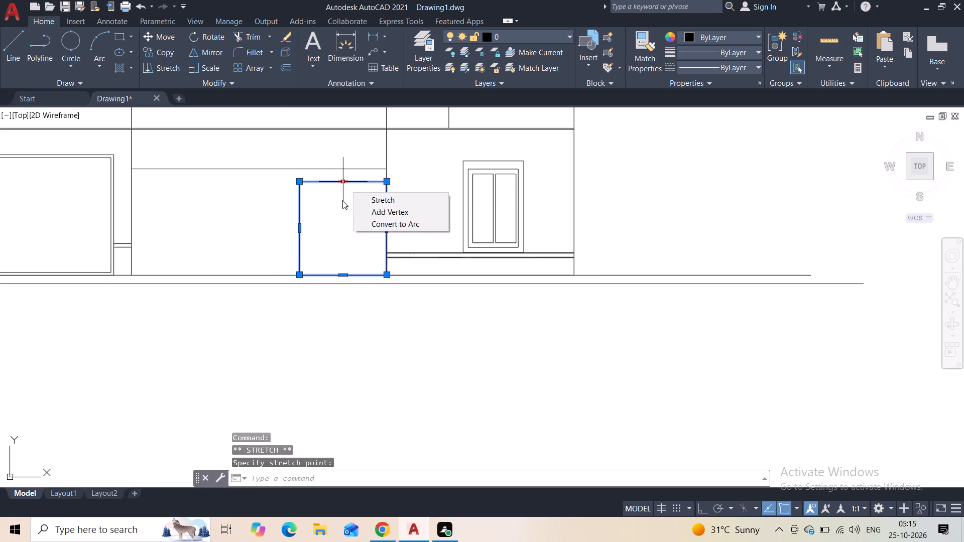
key(Escape)
key(Escape)
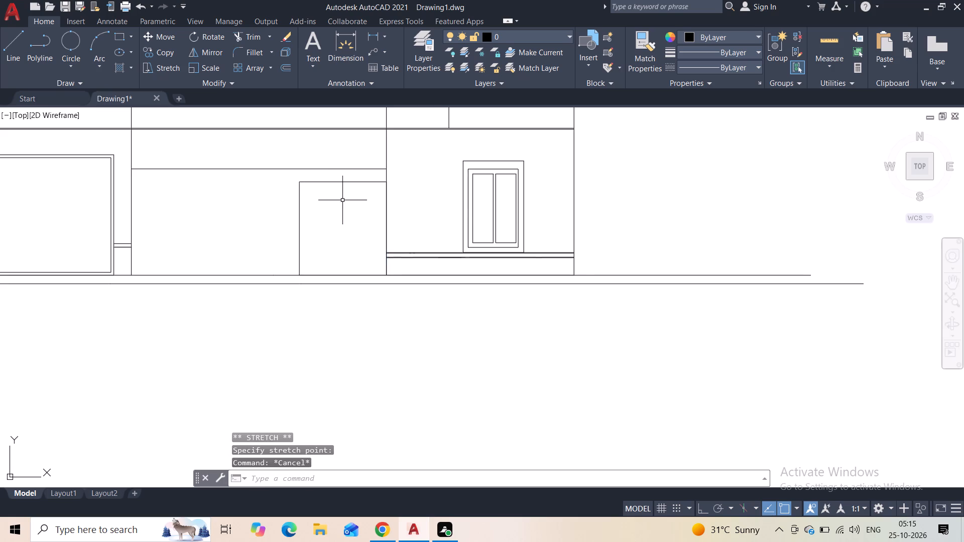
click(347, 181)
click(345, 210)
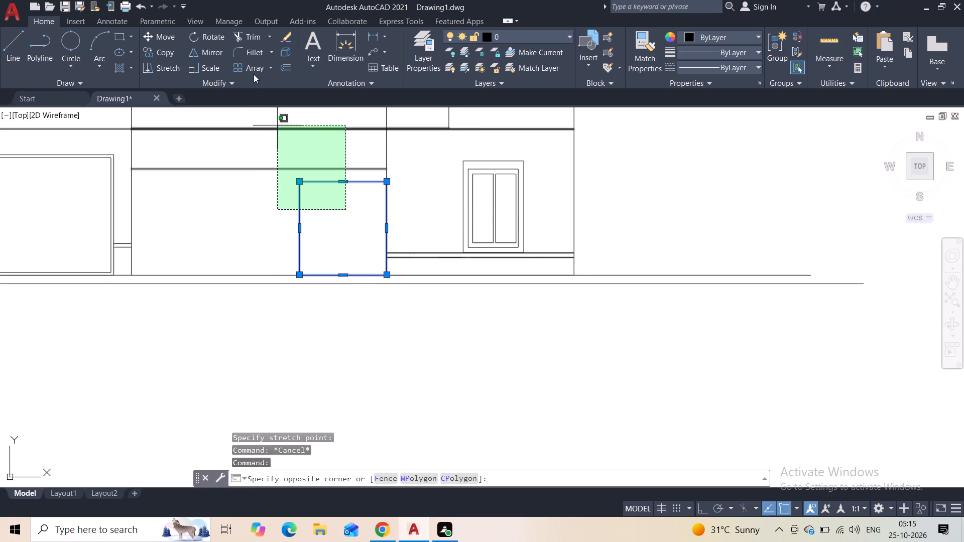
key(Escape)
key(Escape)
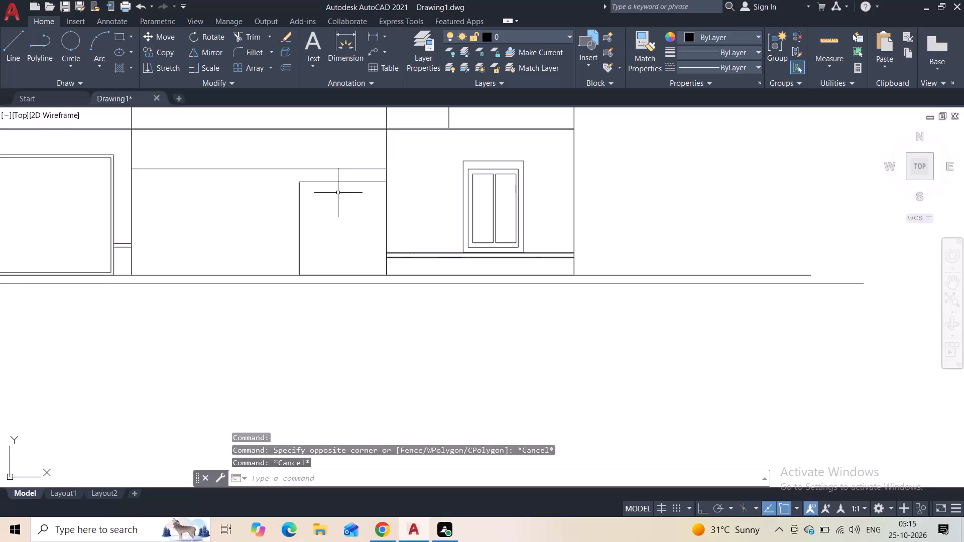
Offset the rectangle 3" inward to form the door frame.
click(337, 182)
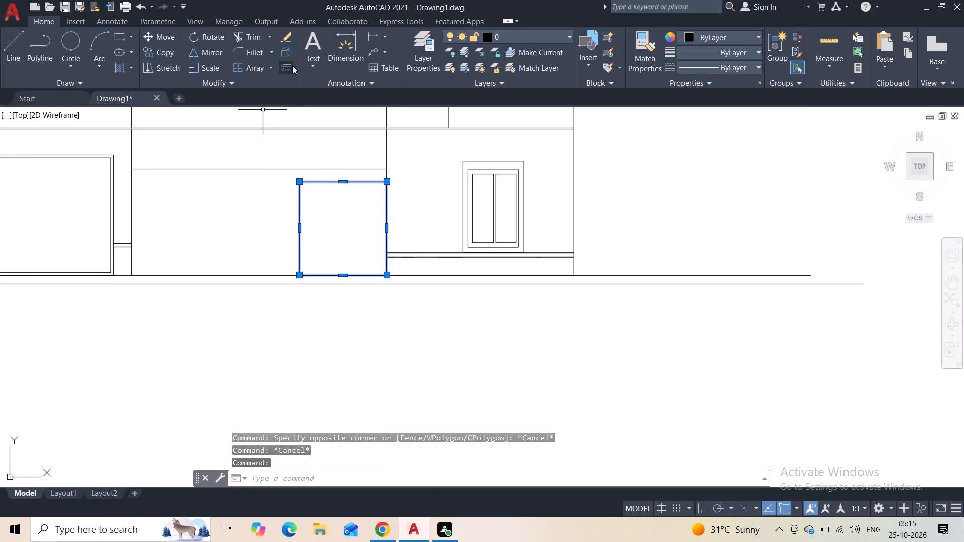
click(293, 65)
text(3")
key(Return)
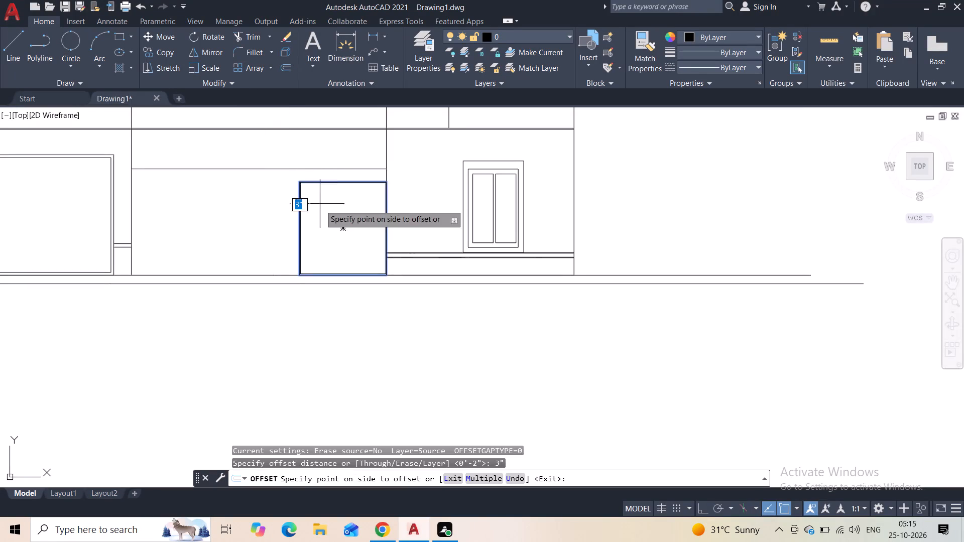
click(320, 205)
key(Escape)
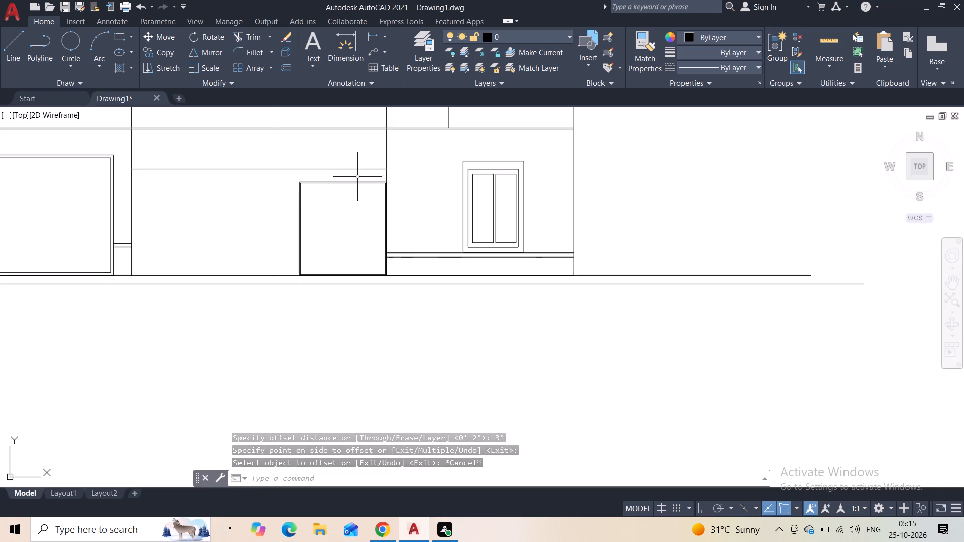
Draw a tall rectangular panel about 10' wide and 17' high inside the left part of the frame.
click(123, 40)
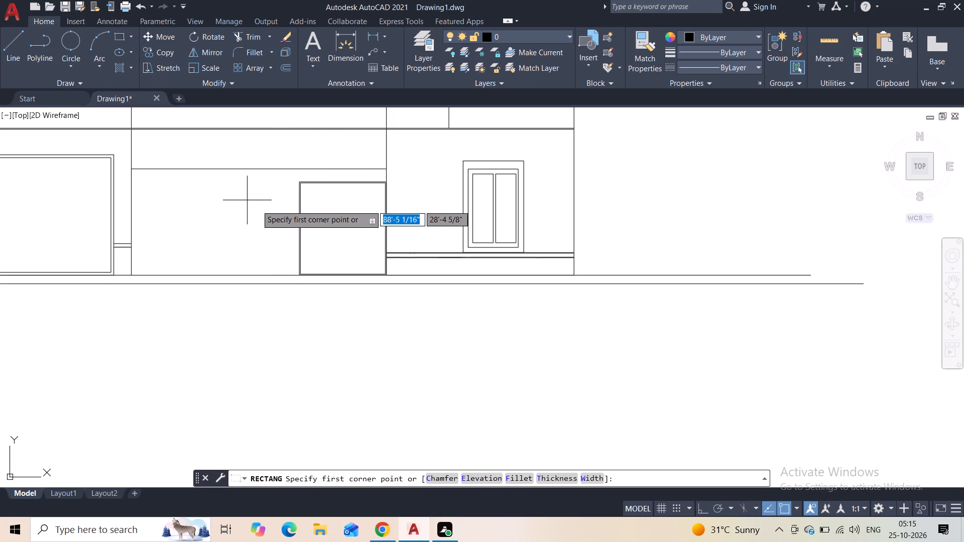
scroll(324, 203, up, 2)
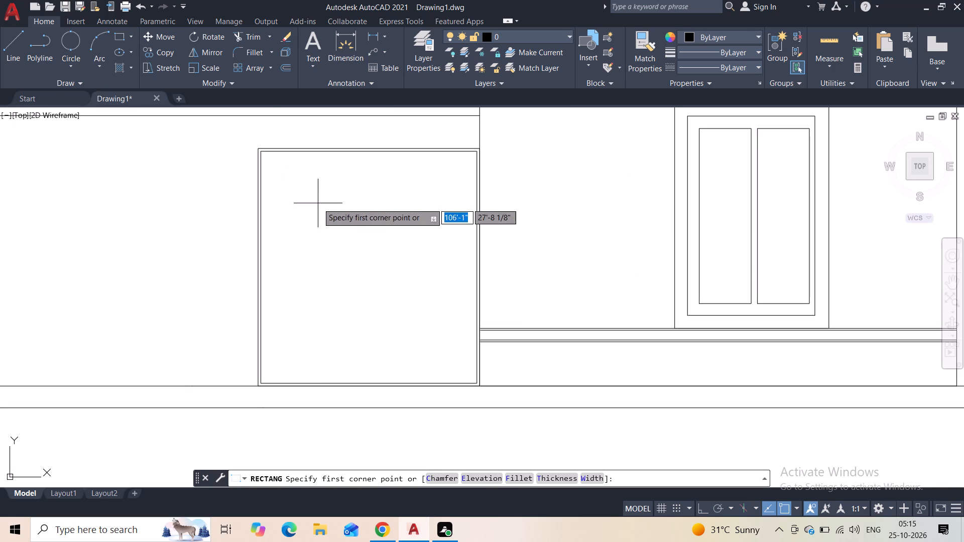
click(283, 177)
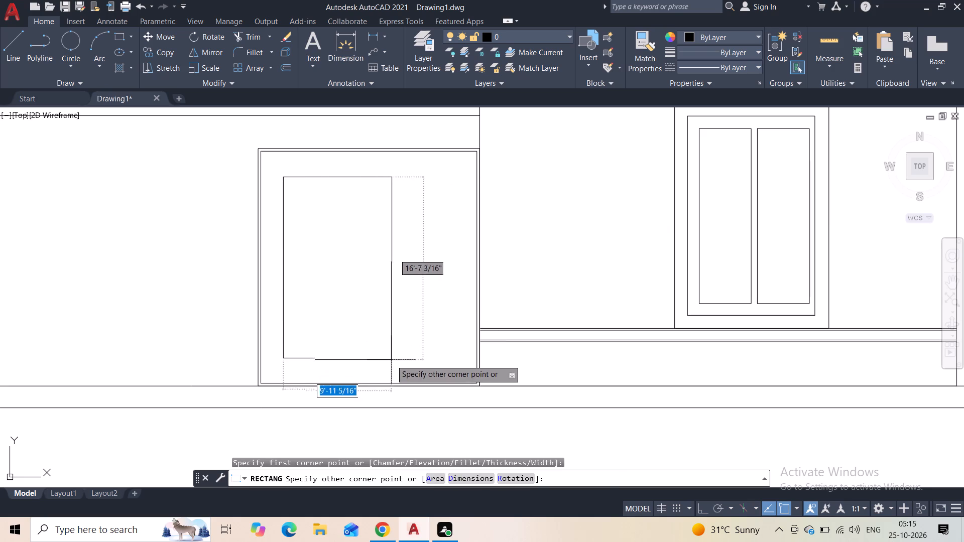
click(390, 363)
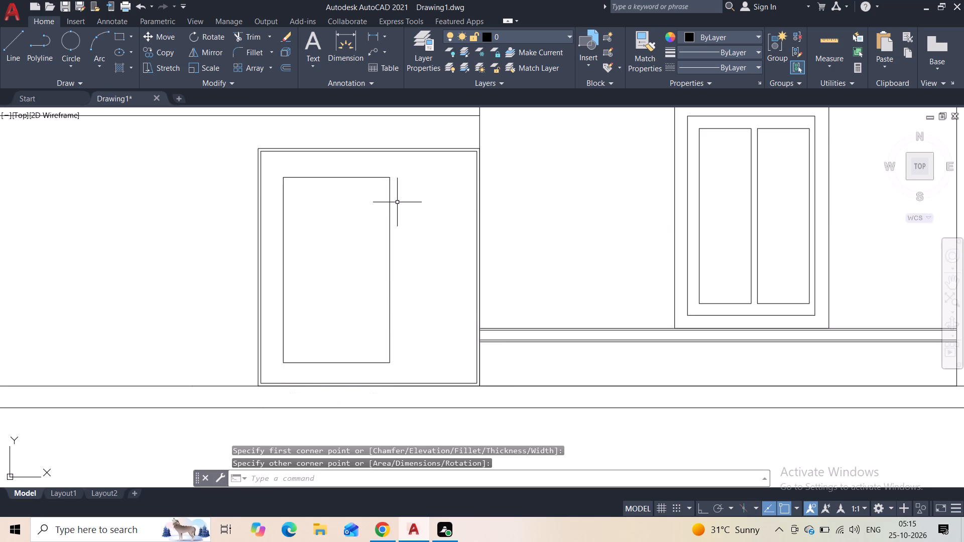
Draw a narrow rectangle about 2'-8" wide and 17' high beside the wide panel, with its top at the same level.
key(space)
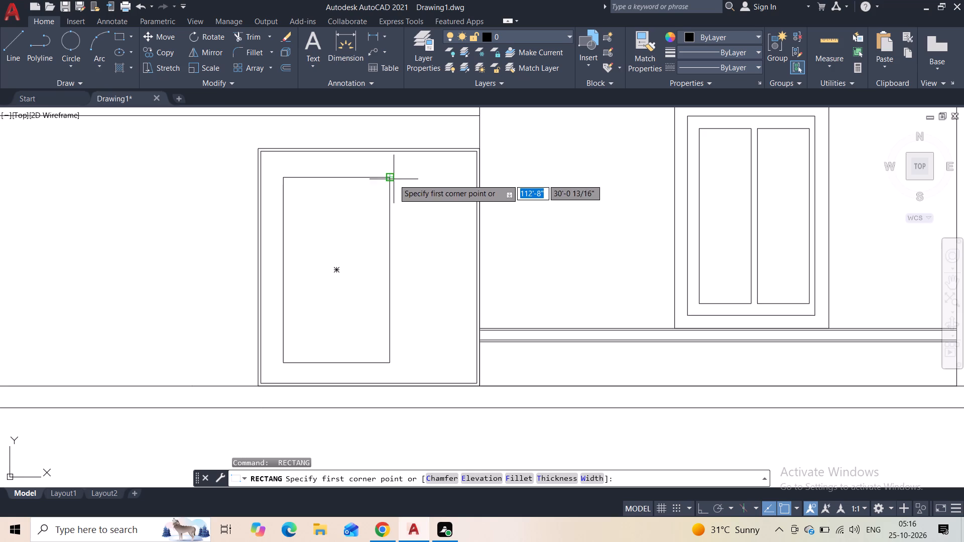
click(420, 178)
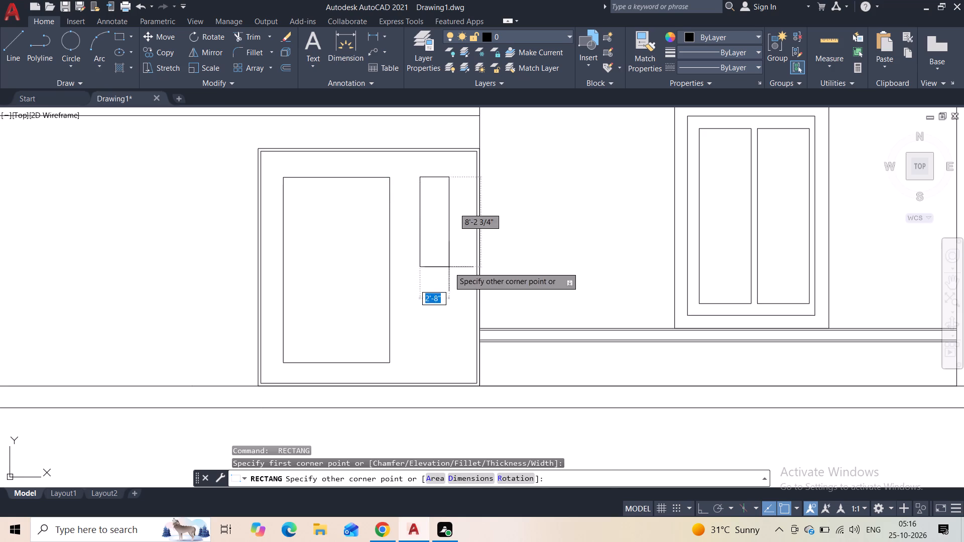
click(449, 361)
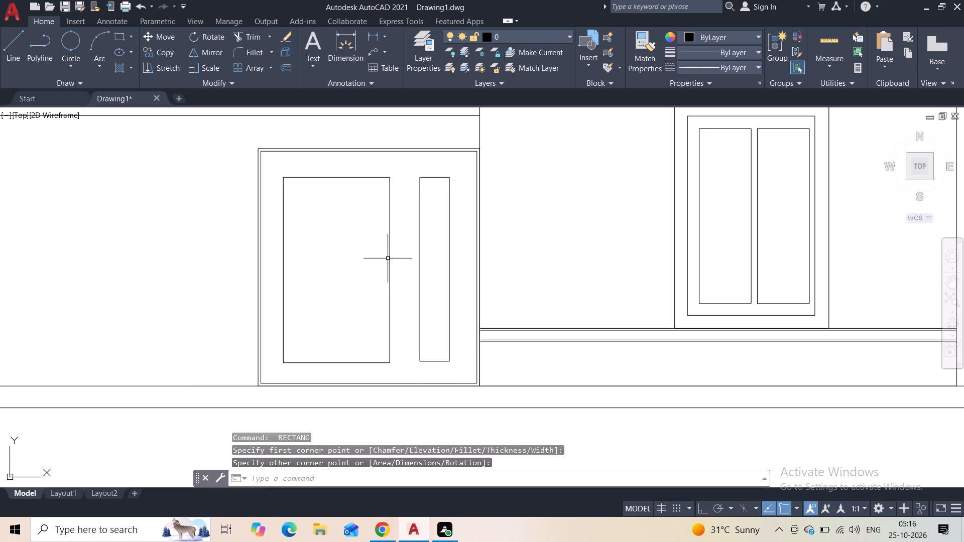
Stretch the wide panel's right edge outward to narrow the gap to the slim panel.
click(390, 263)
click(391, 270)
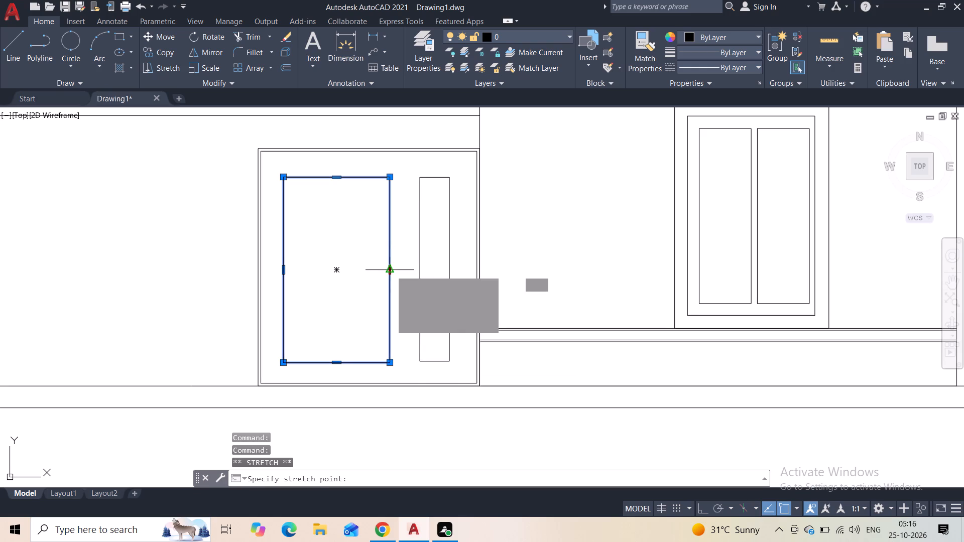
click(400, 273)
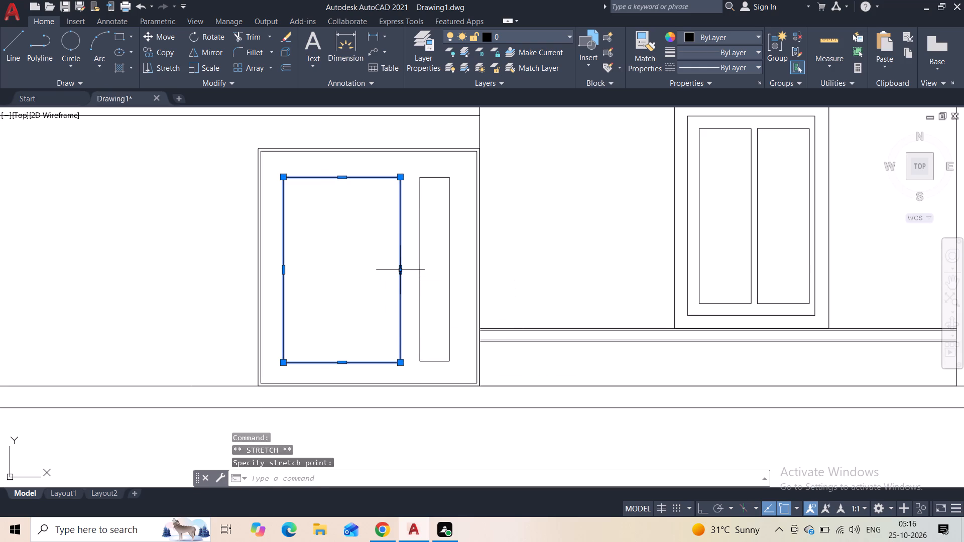
key(Escape)
Draw a horizontal line across the wide panel from side to side, about a quarter of the way down.
scroll(407, 251, down, 2)
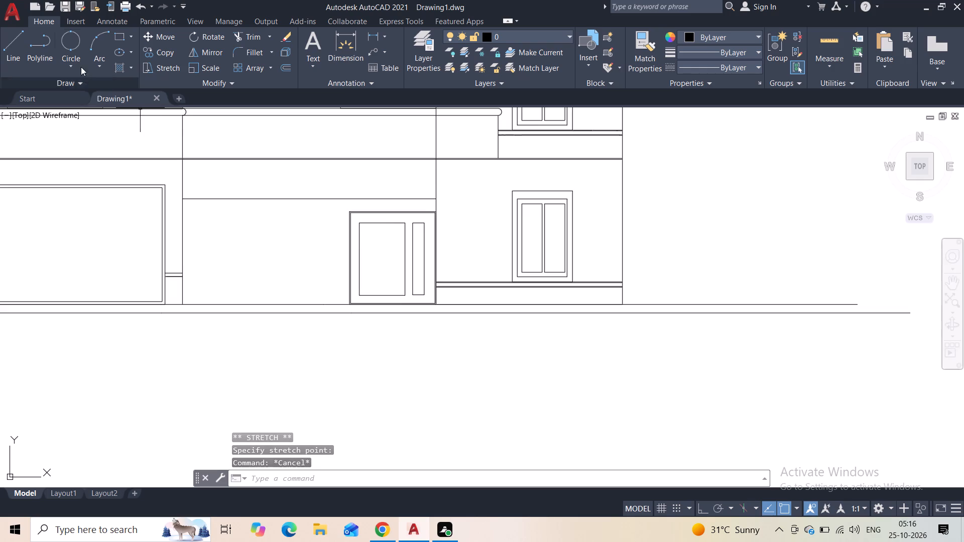
click(15, 63)
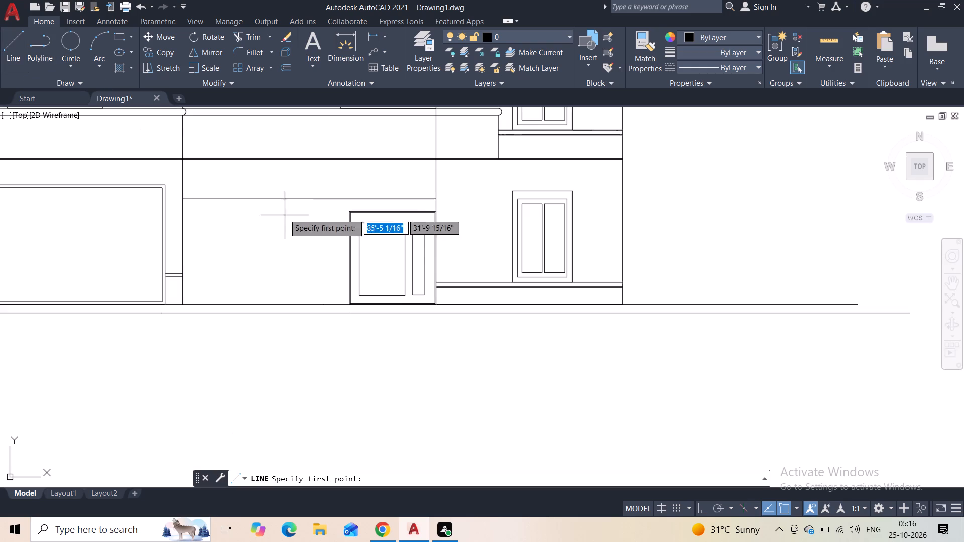
scroll(353, 238, up, 2)
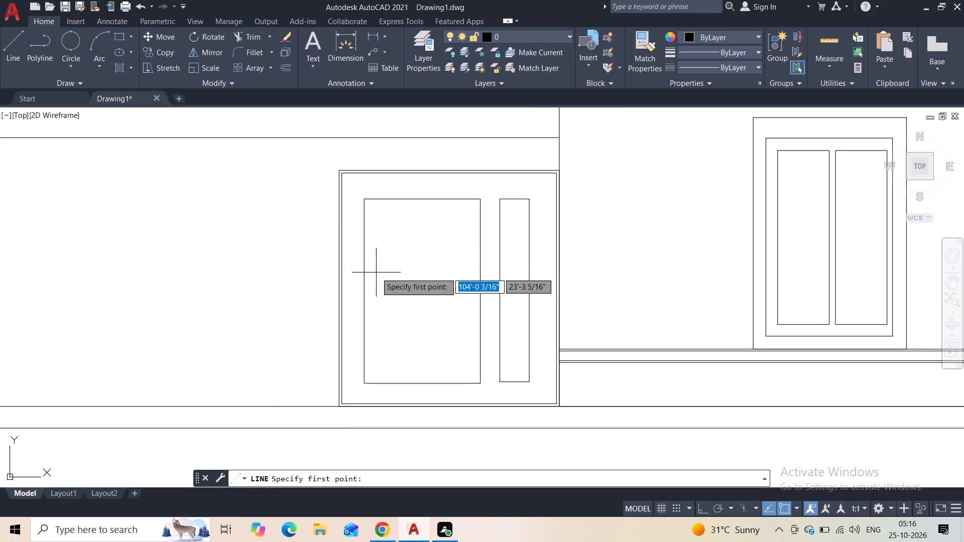
click(367, 241)
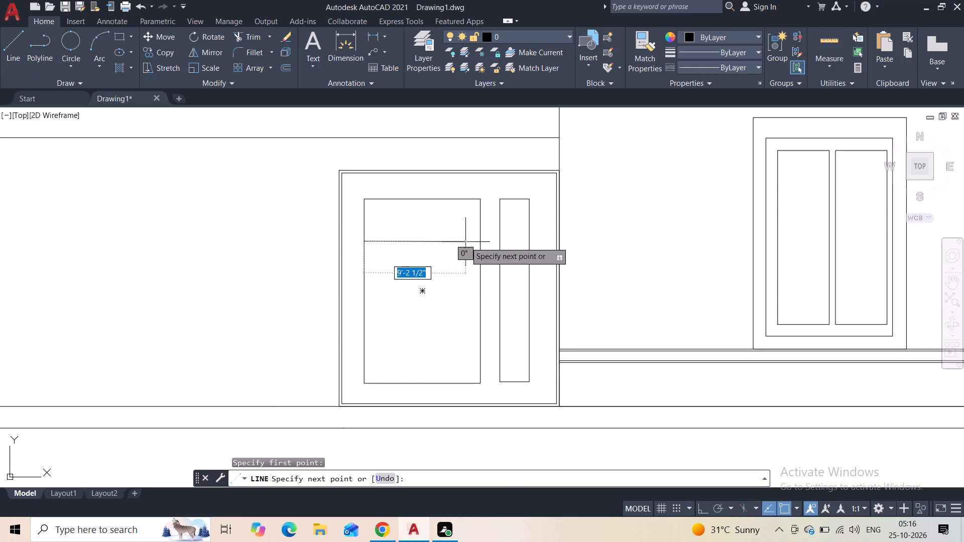
click(479, 243)
key(Escape)
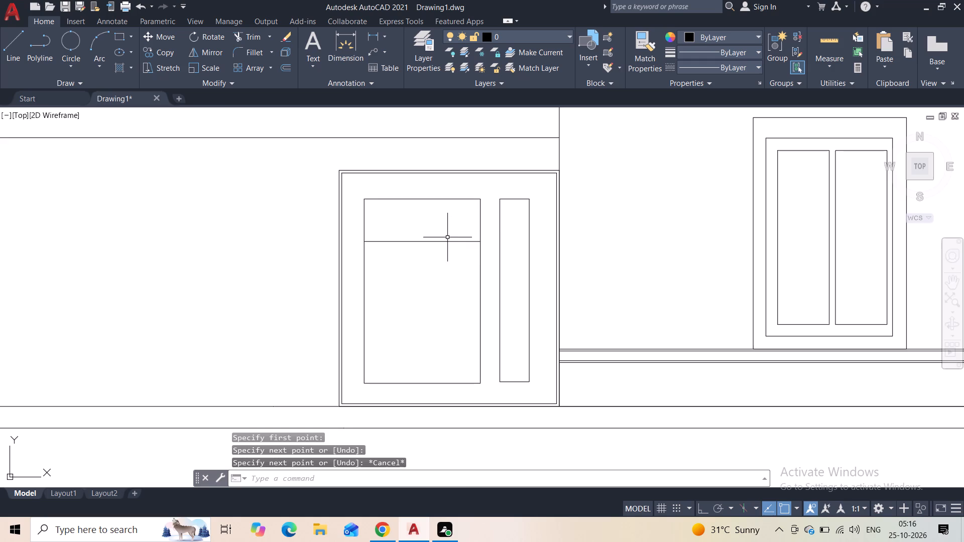
Offset the wide panel's horizontal line 2" upward to make a double line.
click(447, 237)
click(425, 269)
click(286, 67)
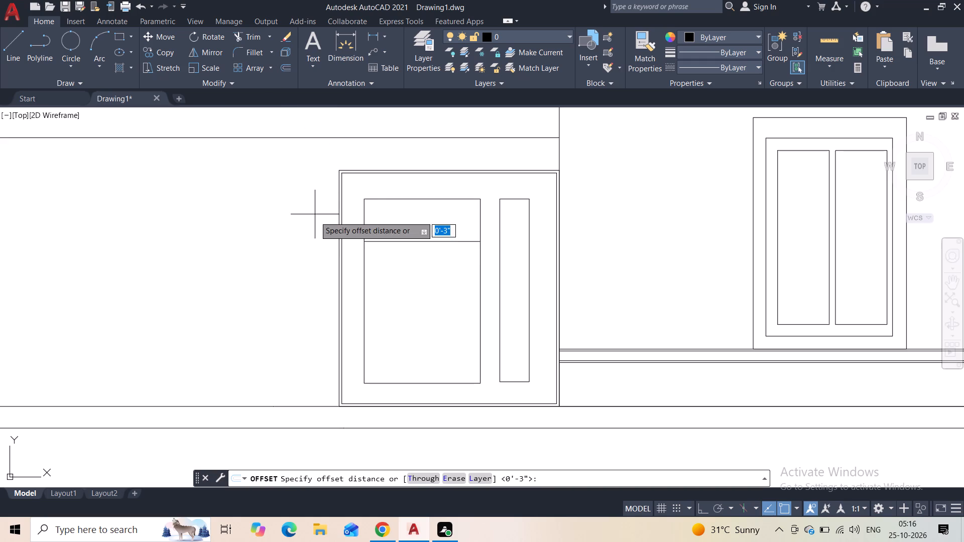
text(2")
key(Return)
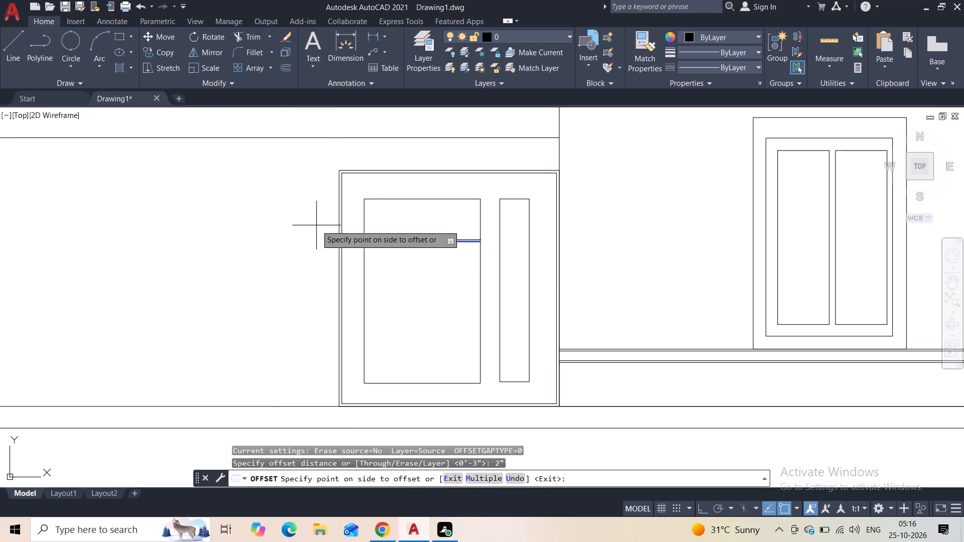
click(395, 239)
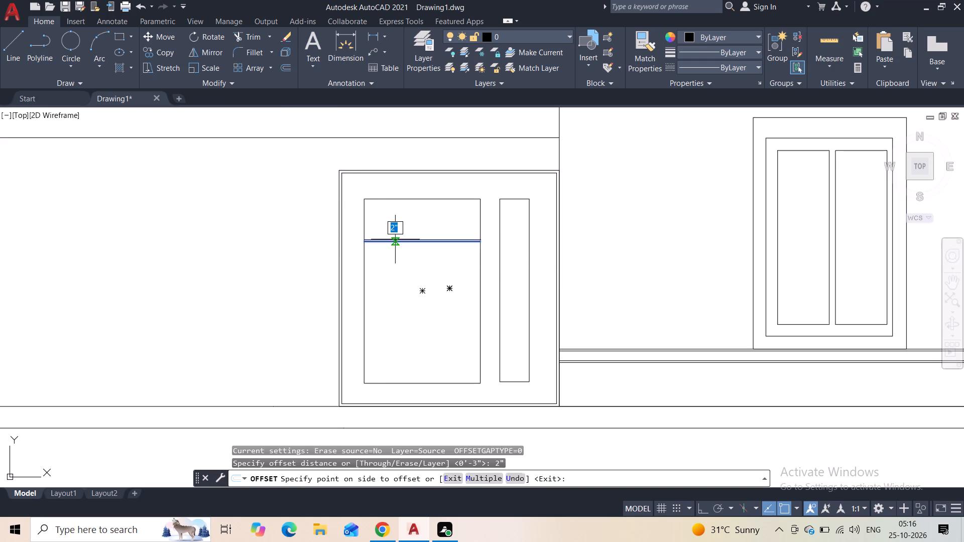
key(Escape)
Copy the wide panel's double line straight down by about 1'-6", keeping it between the panel's sides.
click(408, 229)
click(397, 259)
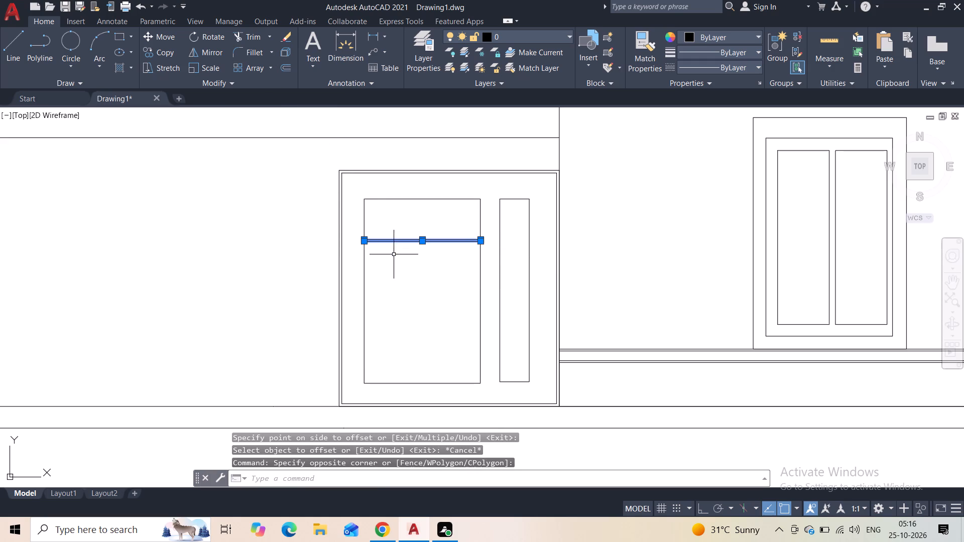
click(167, 48)
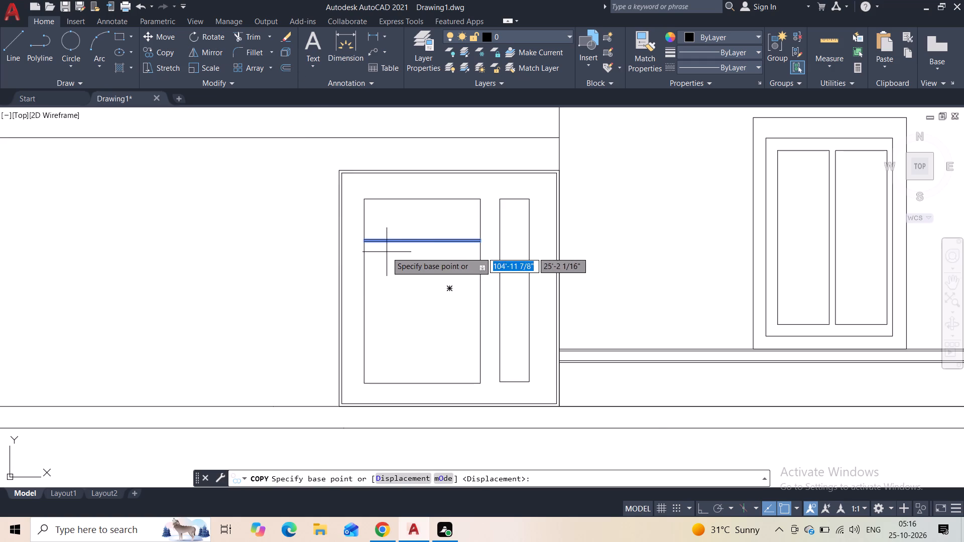
scroll(387, 252, up, 2)
click(325, 226)
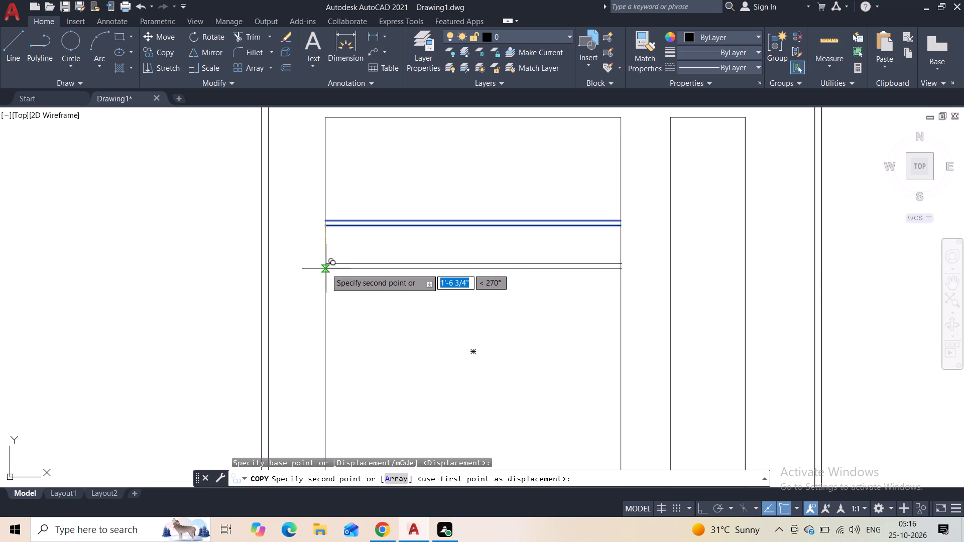
scroll(325, 268, up, 3)
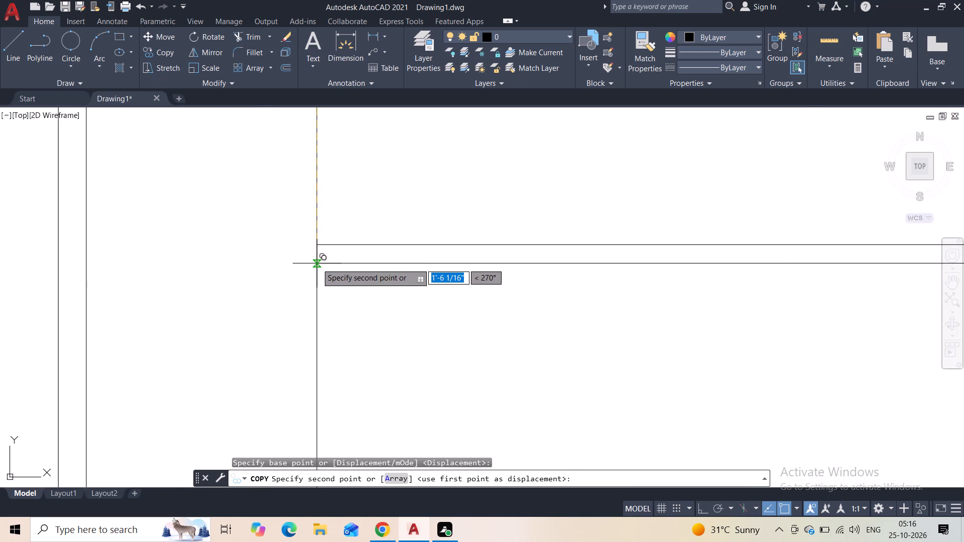
click(316, 263)
Place two more copies of the double line low in the wide panel, one about 9'-9" below the original and one about 1' above that.
middle_drag(361, 351, 351, 249)
scroll(351, 247, down, 2)
scroll(356, 302, down, 1)
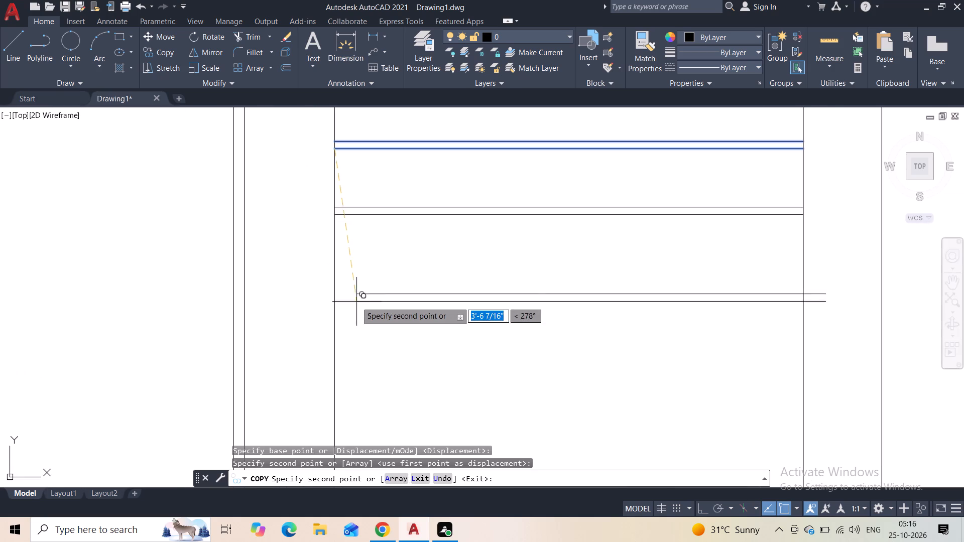
scroll(356, 302, down, 1)
middle_drag(368, 338, 363, 332)
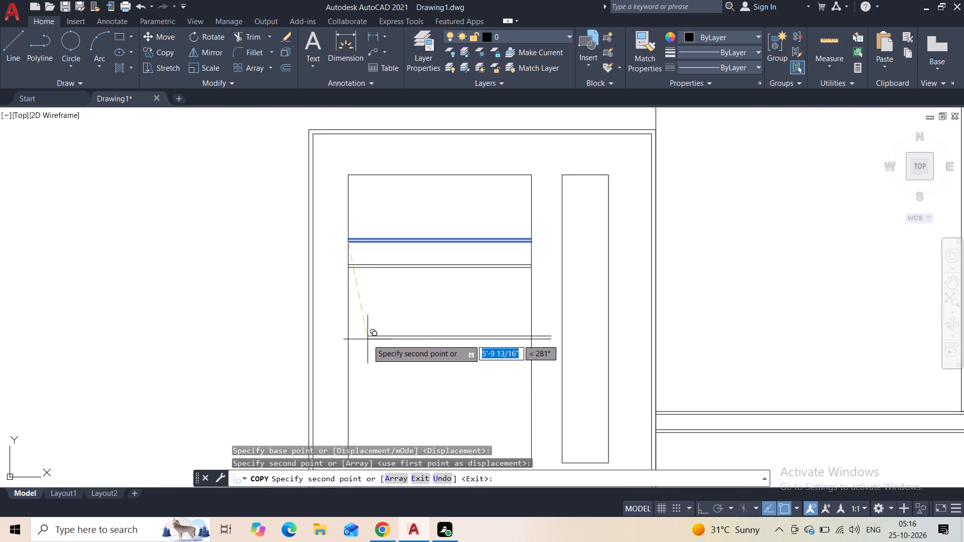
middle_drag(363, 332, 352, 242)
scroll(348, 289, up, 2)
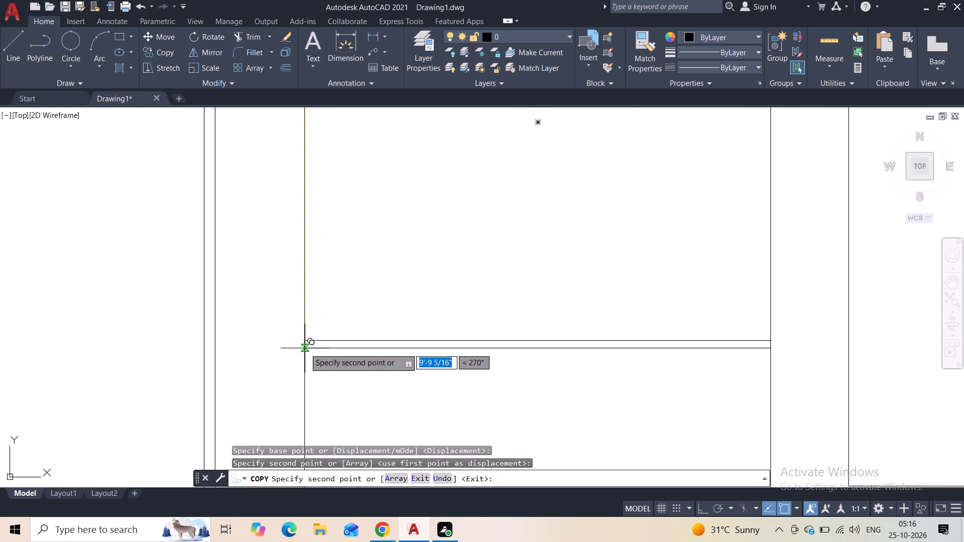
click(305, 348)
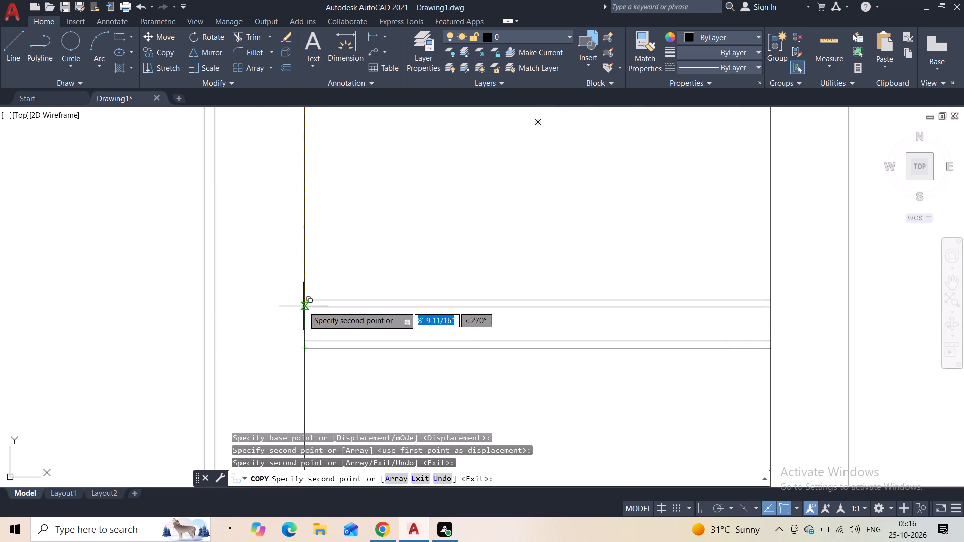
click(305, 301)
key(Escape)
scroll(332, 233, down, 3)
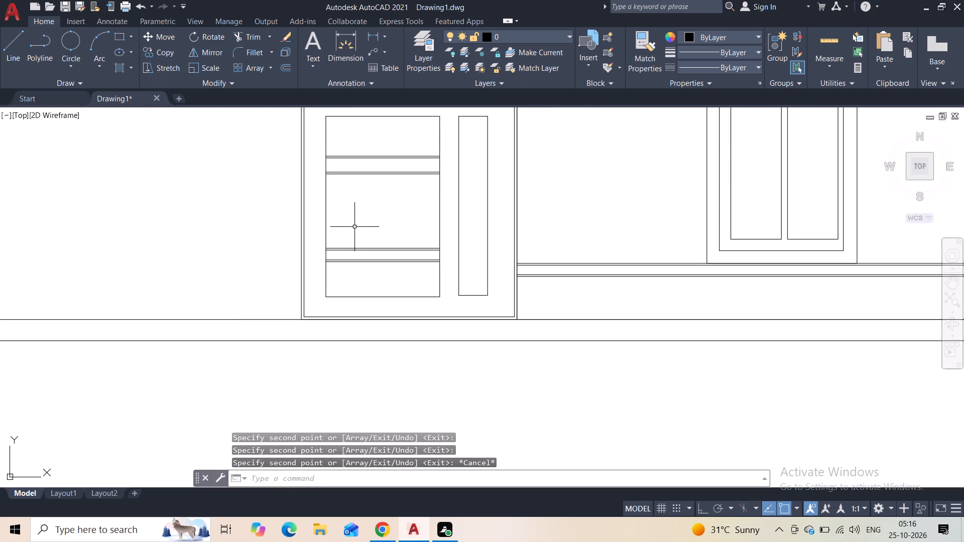
Draw a horizontal line, with Ortho on, from the middle bay's left wall to the door frame, slightly below the frame's top.
scroll(388, 217, down, 2)
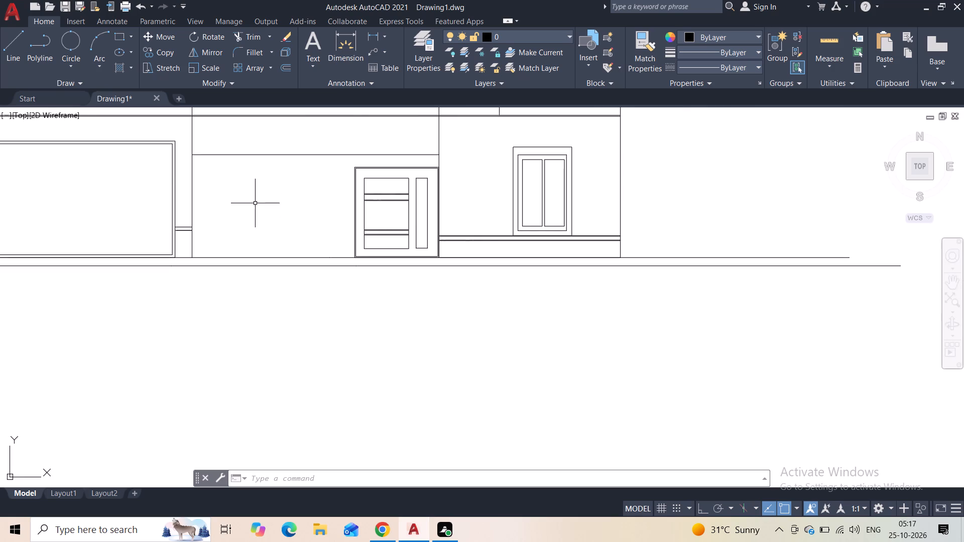
click(22, 46)
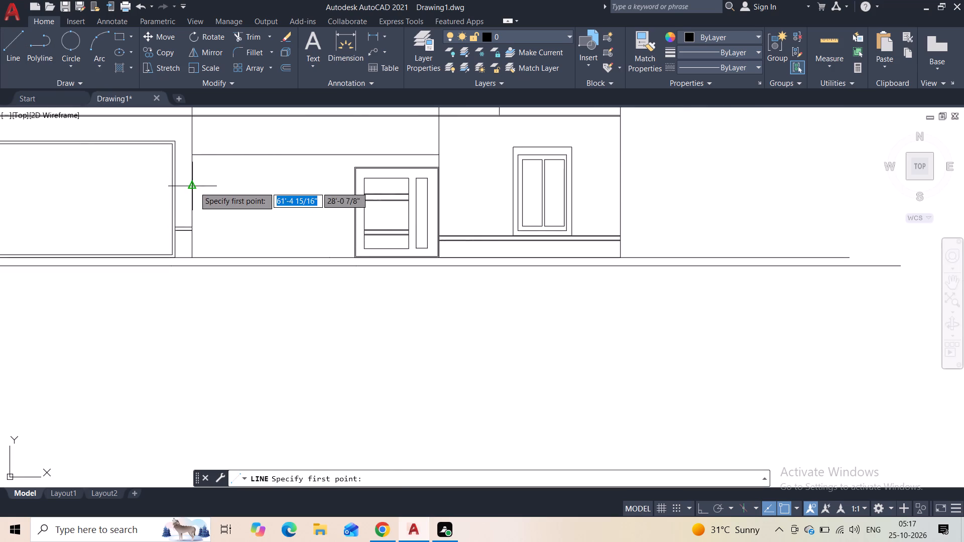
click(194, 187)
scroll(349, 191, up, 5)
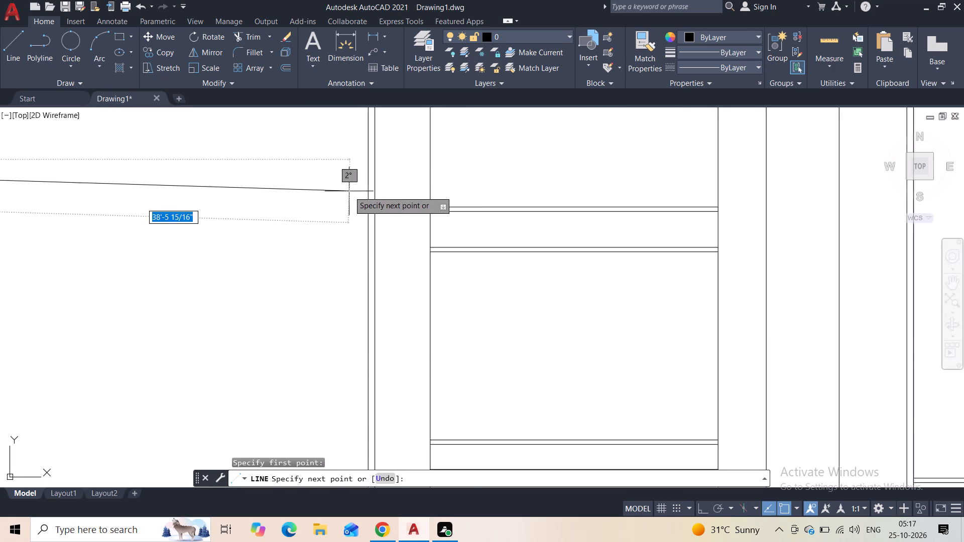
scroll(380, 186, down, 4)
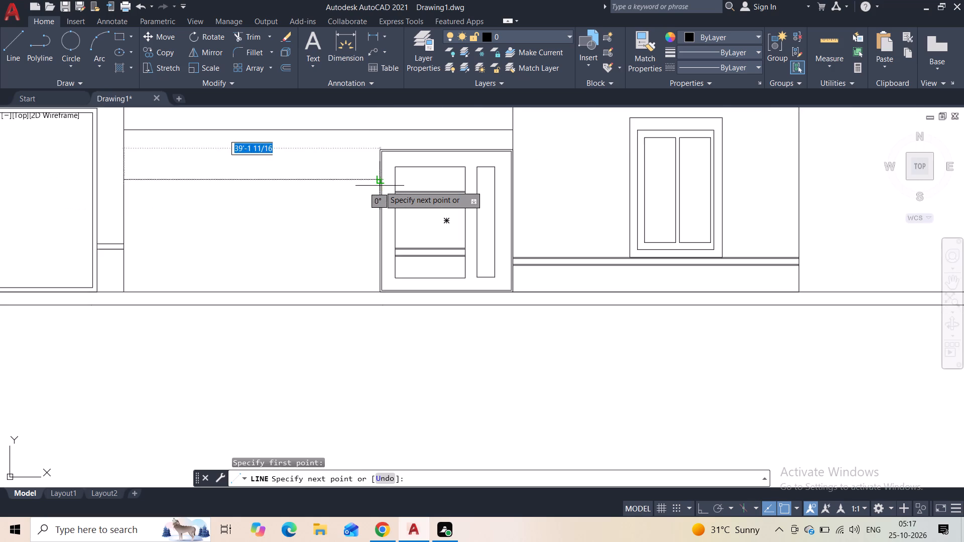
scroll(380, 186, up, 4)
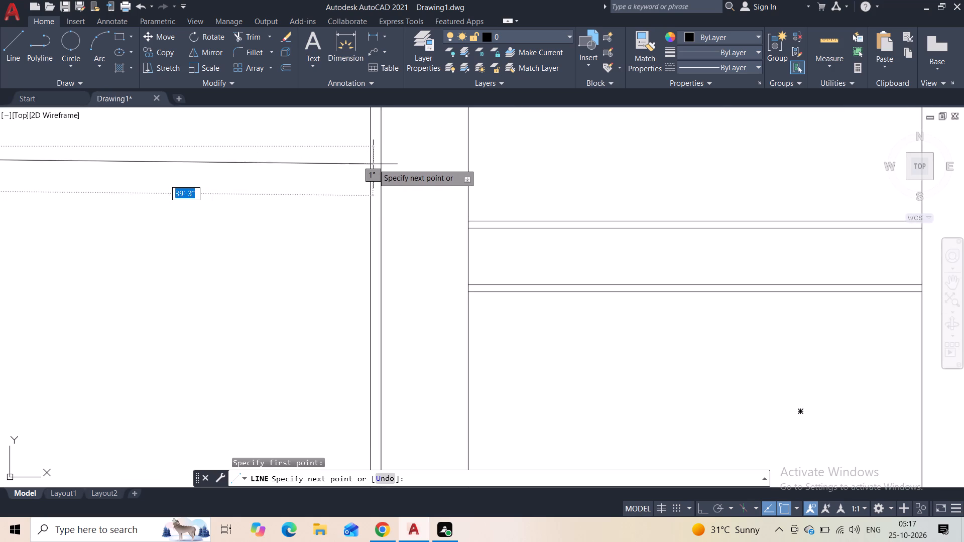
key(F8)
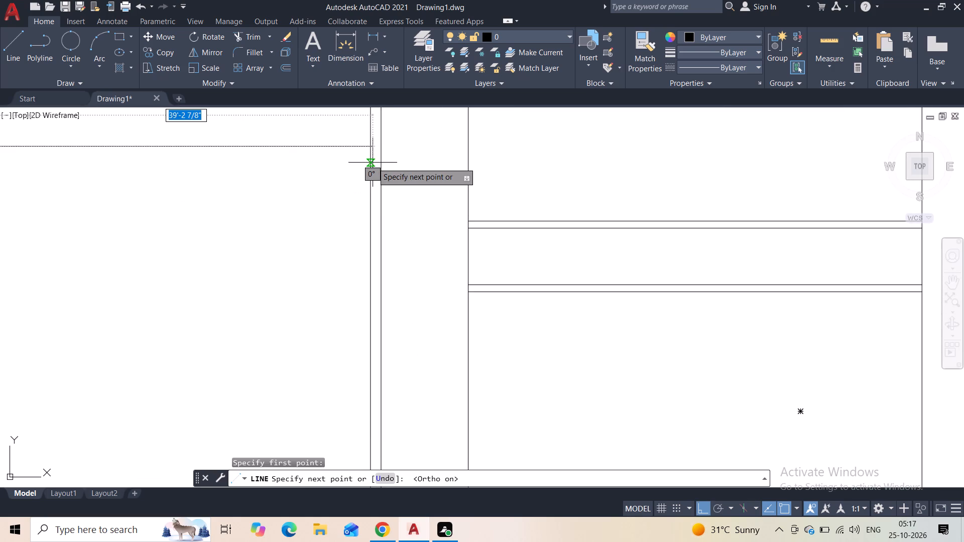
click(371, 144)
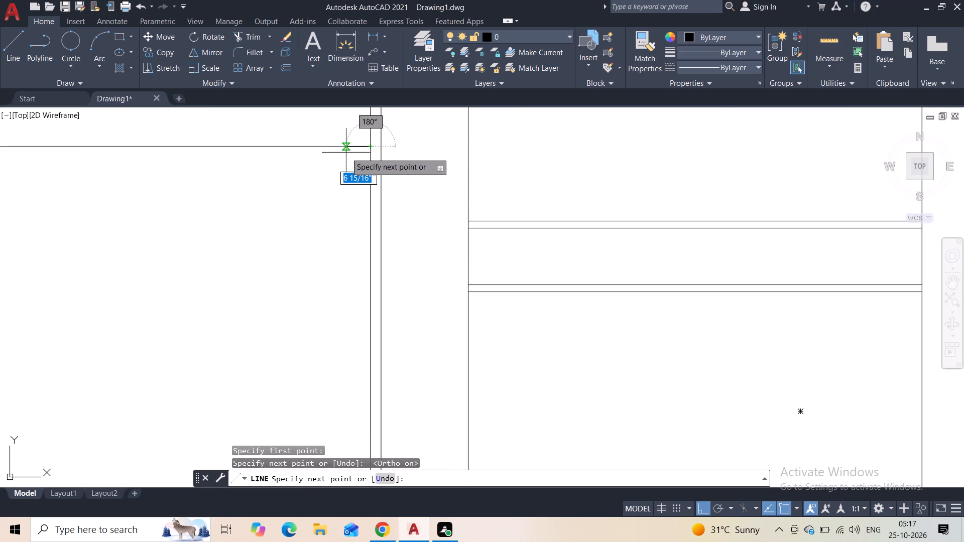
key(Escape)
Draw a second horizontal line from the left wall to the door frame, about 8' below the first one.
scroll(346, 153, down, 5)
middle_drag(315, 184, 312, 204)
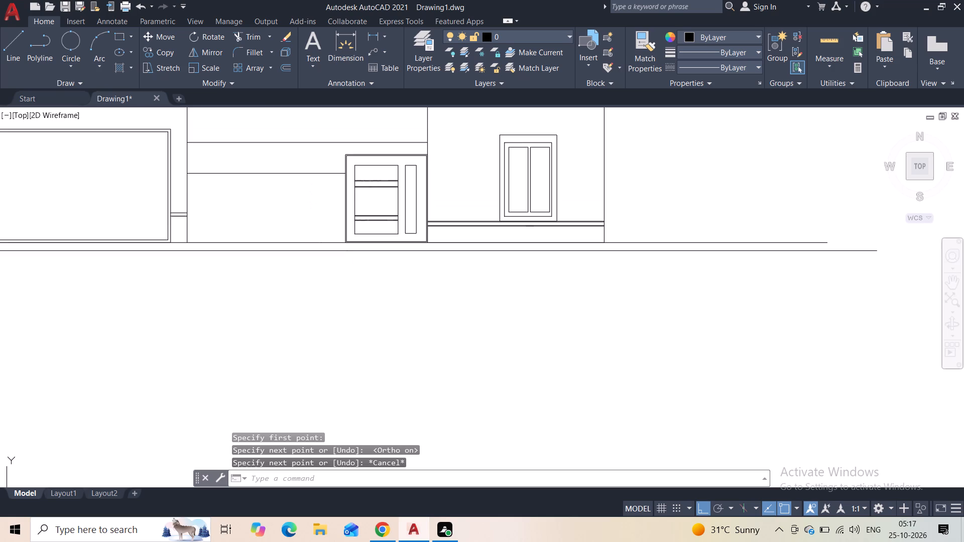
key(space)
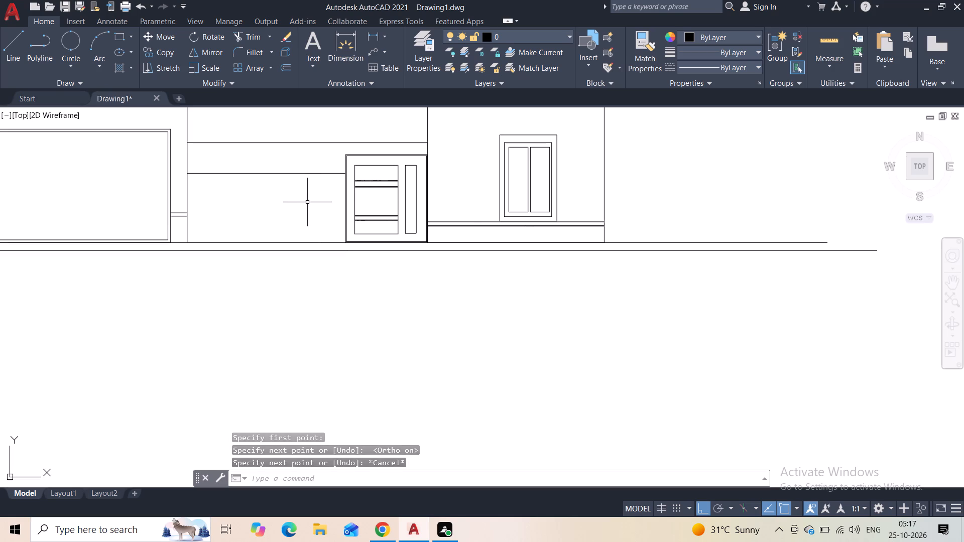
click(187, 205)
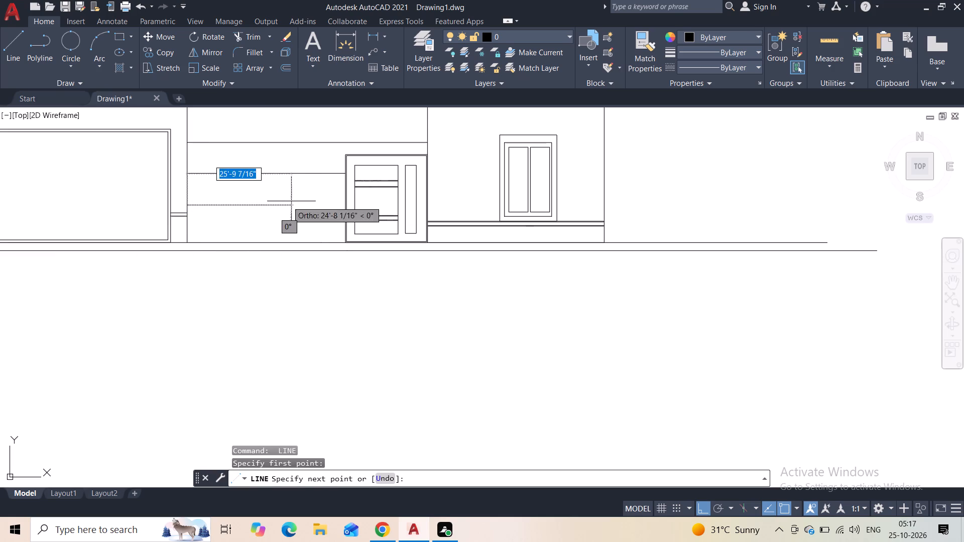
scroll(336, 207, up, 6)
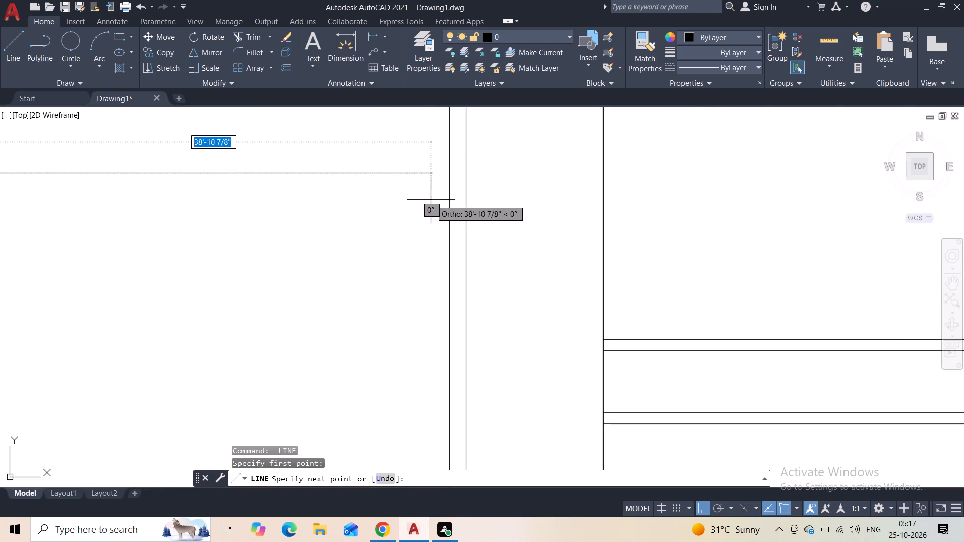
click(448, 175)
key(Escape)
Hatch both panes of the right wing's upper-floor window with the GOST_GLASS pattern.
scroll(425, 204, down, 10)
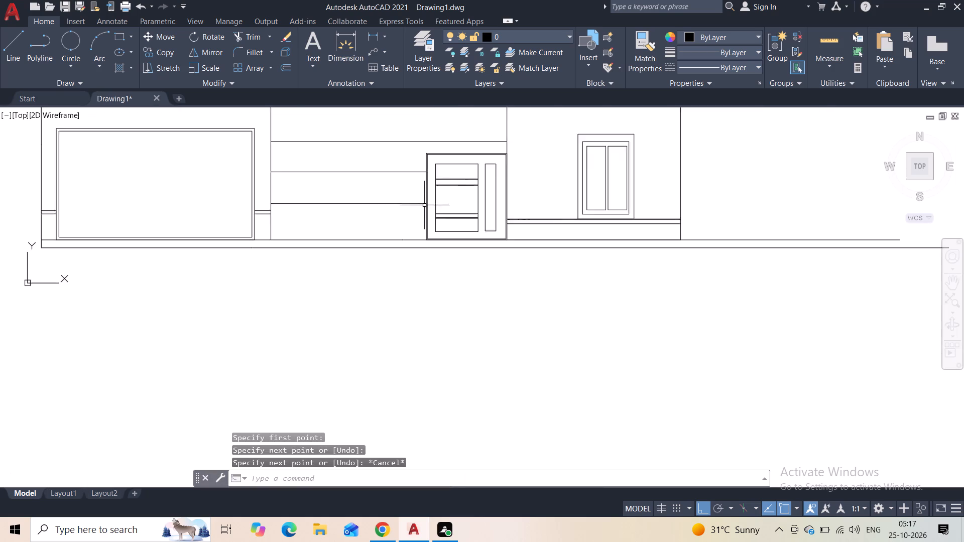
scroll(420, 205, down, 1)
scroll(418, 199, up, 2)
scroll(420, 190, down, 2)
middle_drag(419, 175, 410, 245)
scroll(441, 182, up, 1)
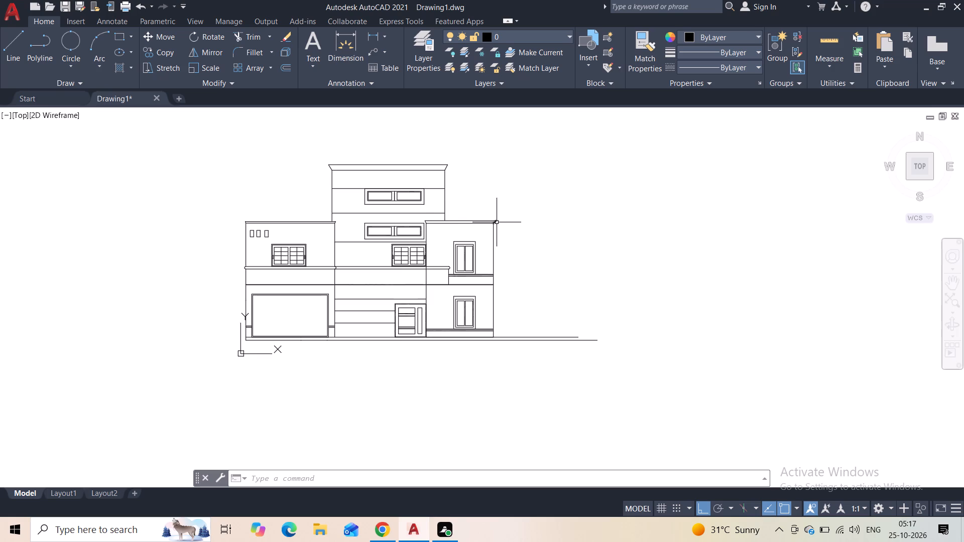
key(h)
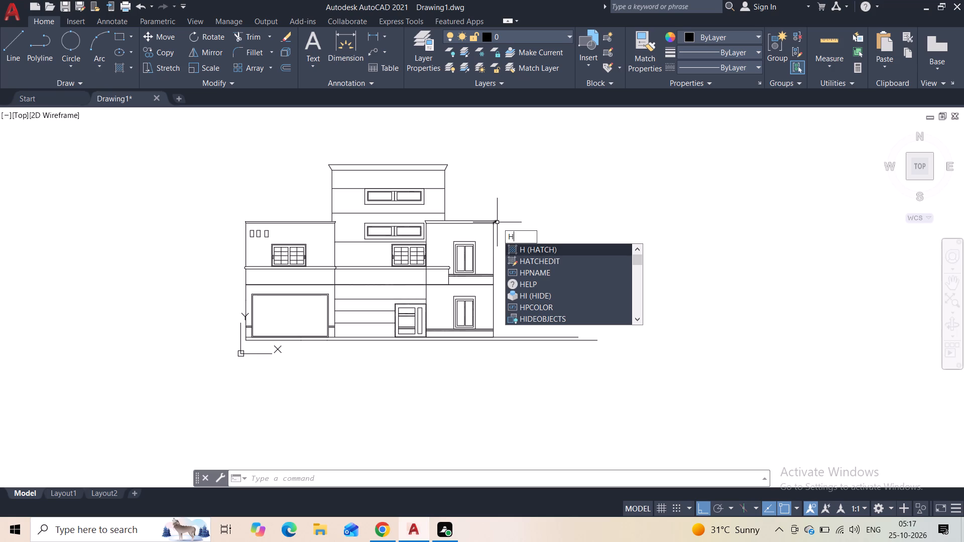
click(534, 246)
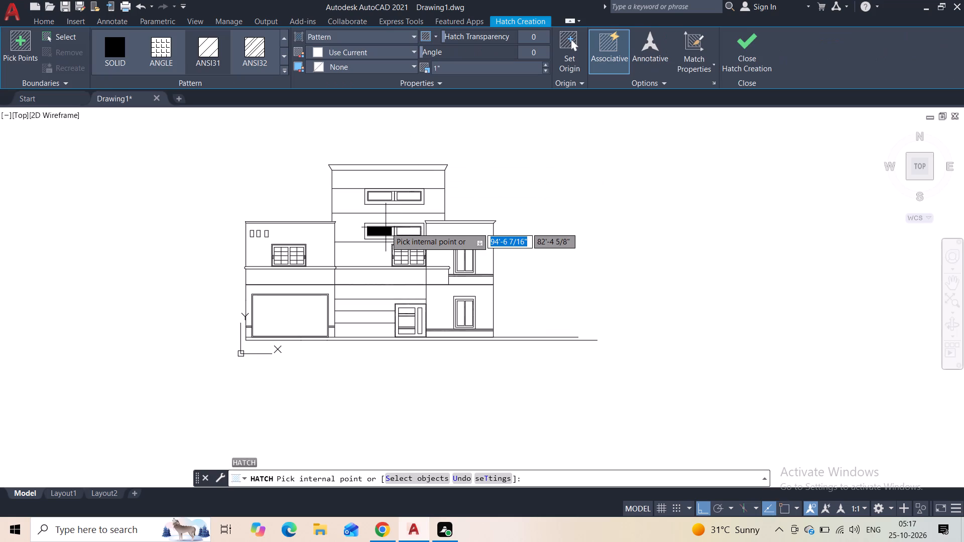
click(285, 72)
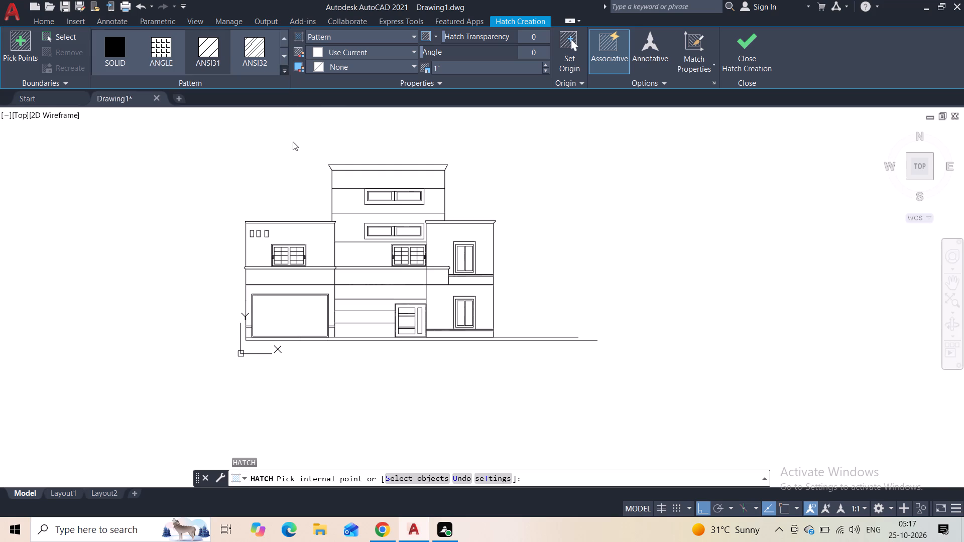
scroll(252, 143, down, 4)
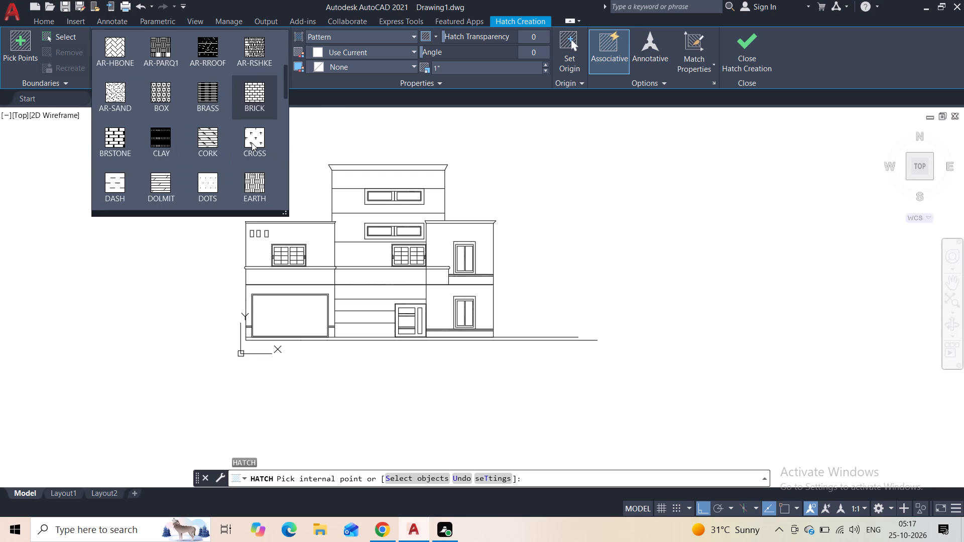
scroll(227, 171, down, 2)
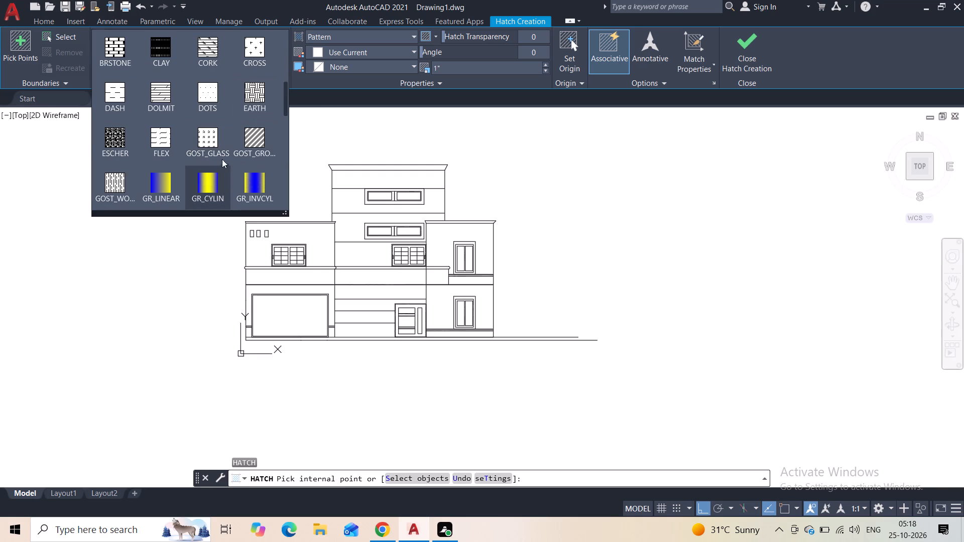
click(219, 147)
scroll(467, 251, up, 5)
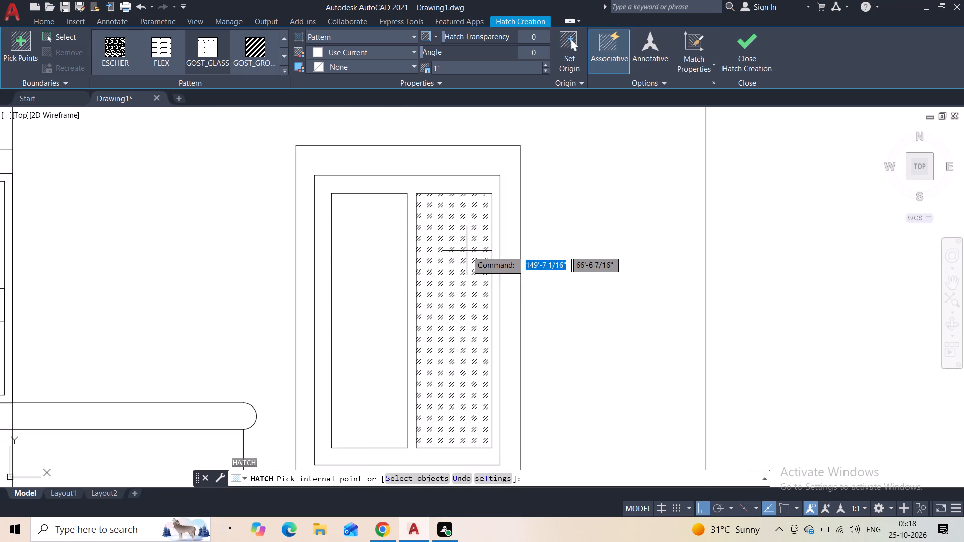
click(467, 251)
click(365, 267)
Add both panes of the right wing's ground-floor window to the same hatch.
scroll(417, 318, down, 2)
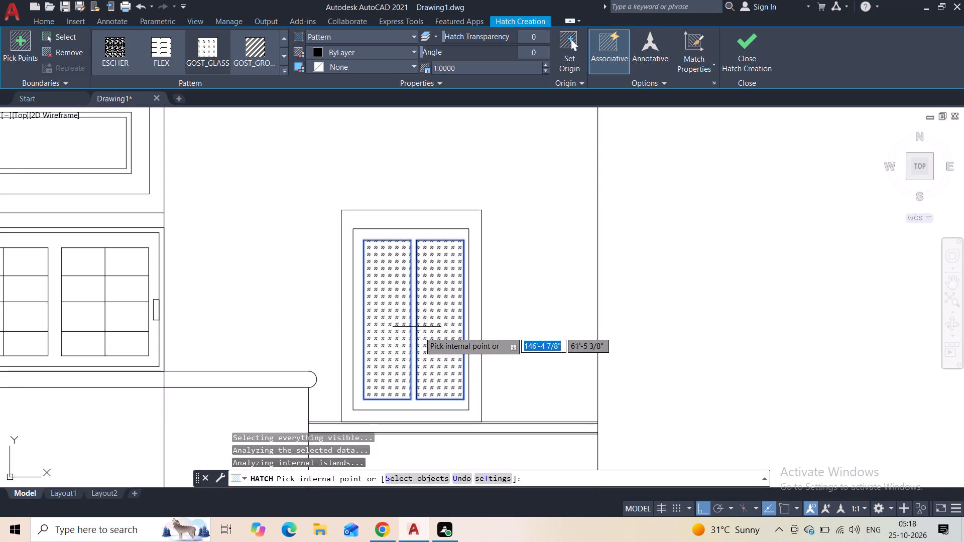
middle_drag(420, 334, 403, 175)
scroll(408, 204, down, 2)
middle_drag(424, 329, 419, 214)
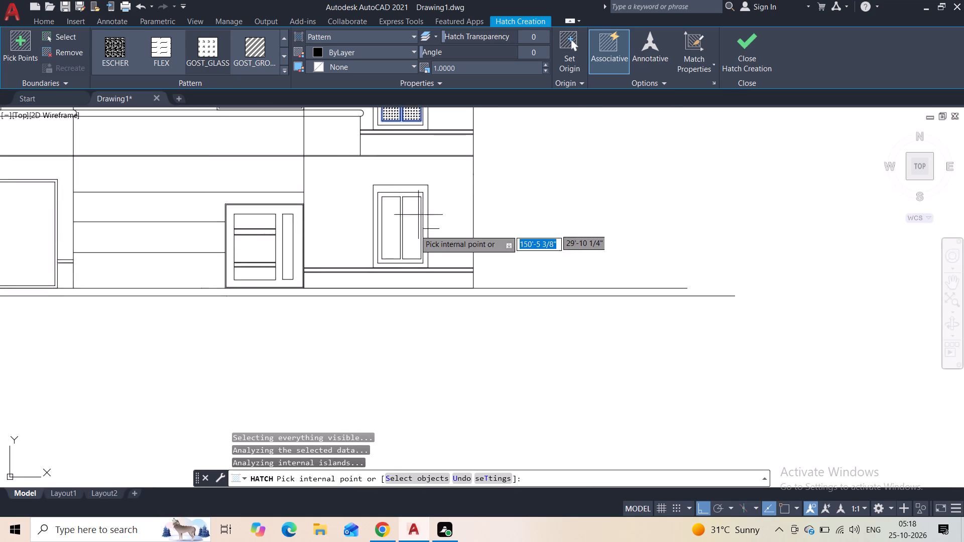
click(415, 231)
click(394, 233)
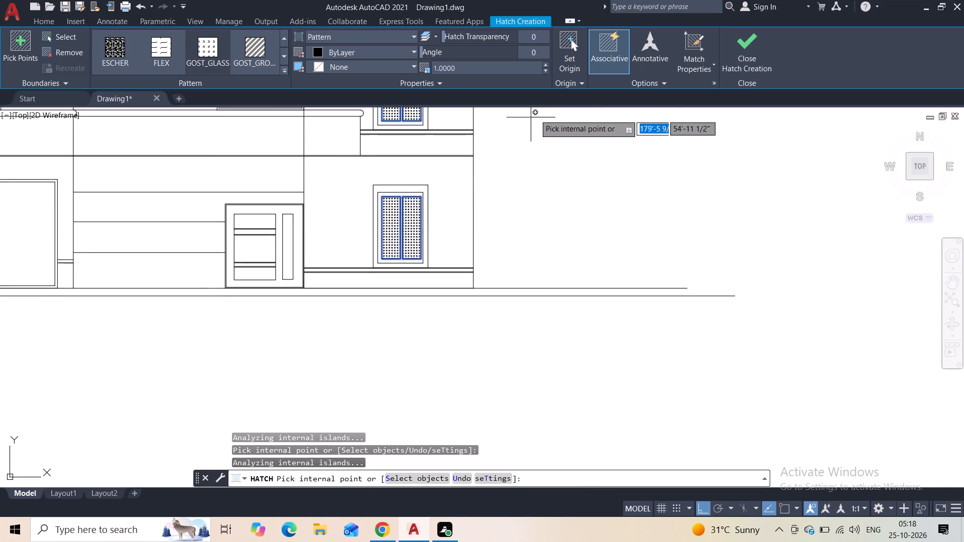
Set the hatch pattern scale to 3.9 and finish the window glass hatch.
click(545, 66)
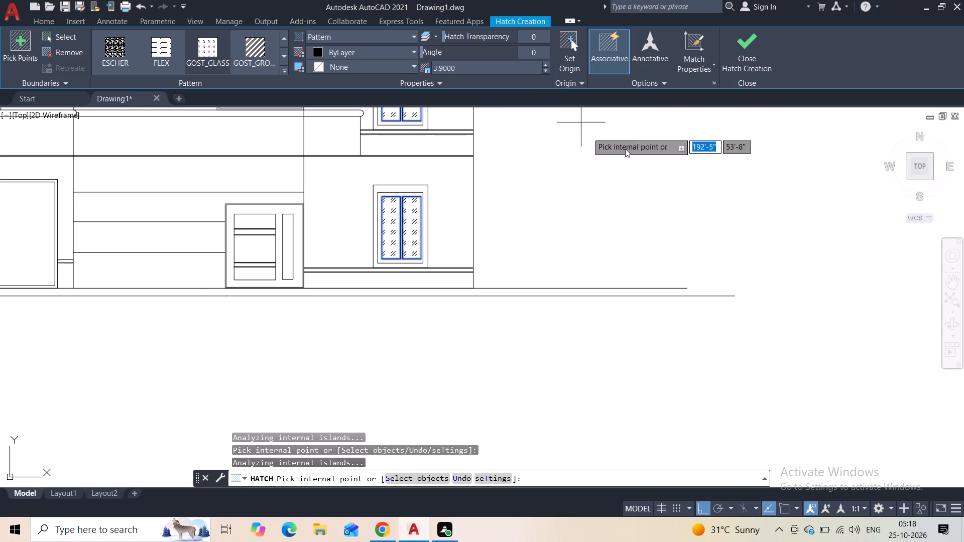
click(735, 71)
Hatch the ground-floor wall around the garage opening with the AR-RSHKE pattern.
scroll(578, 204, down, 2)
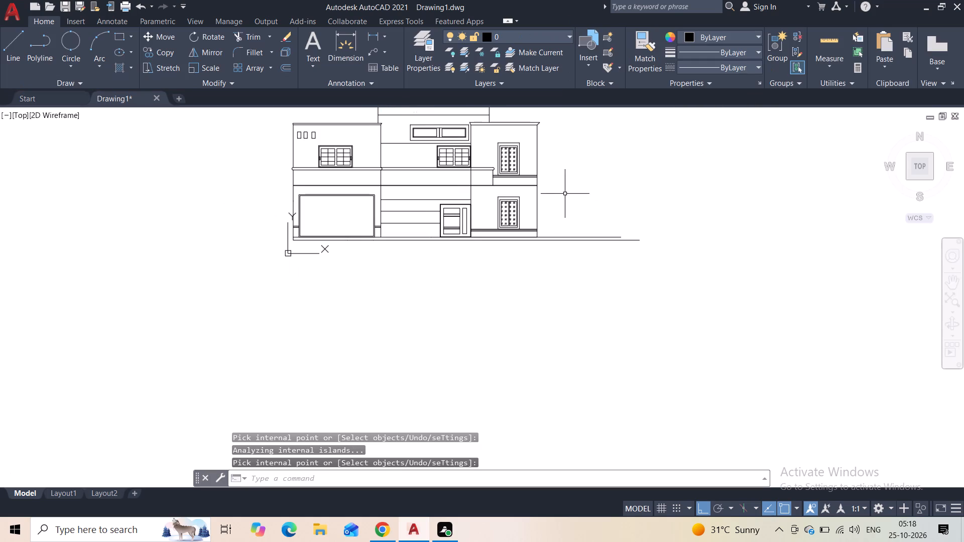
middle_drag(567, 192, 578, 314)
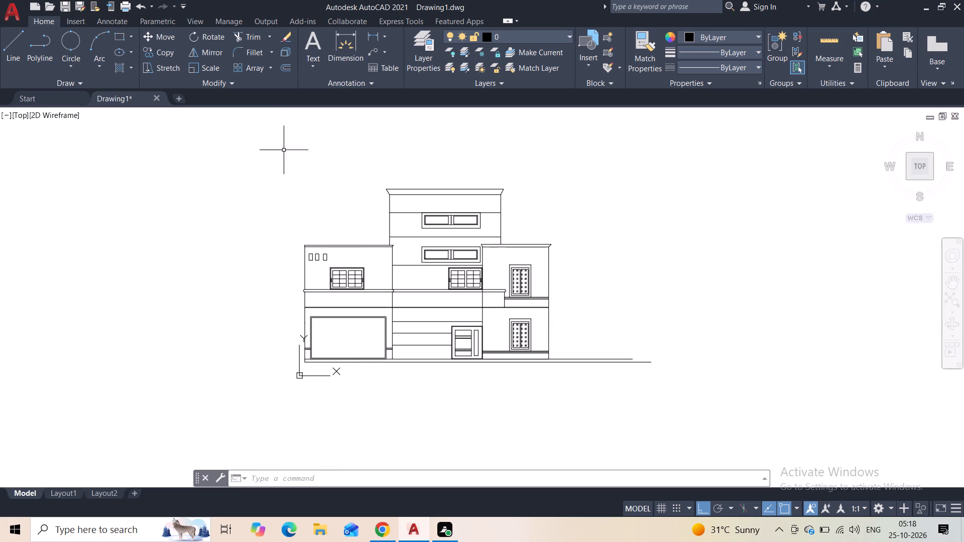
key(h)
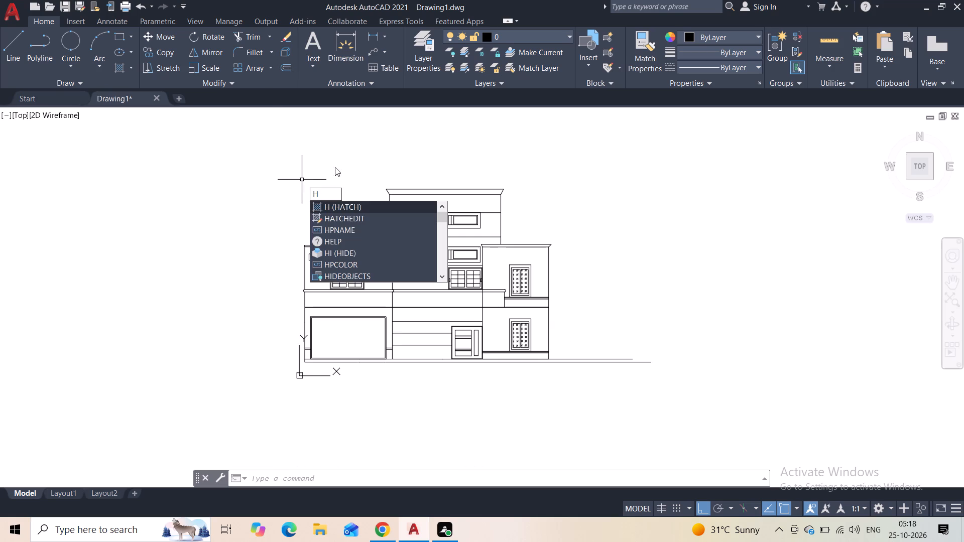
click(348, 207)
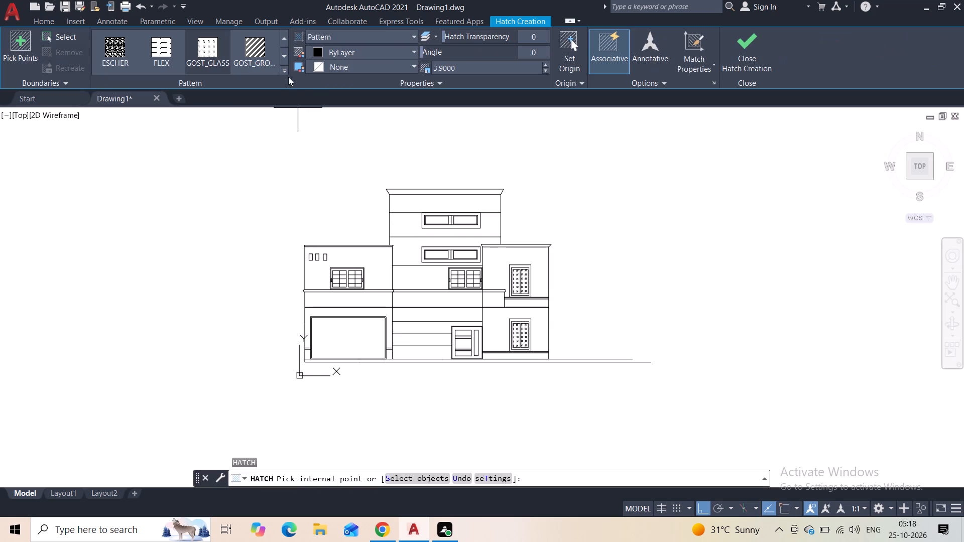
click(288, 71)
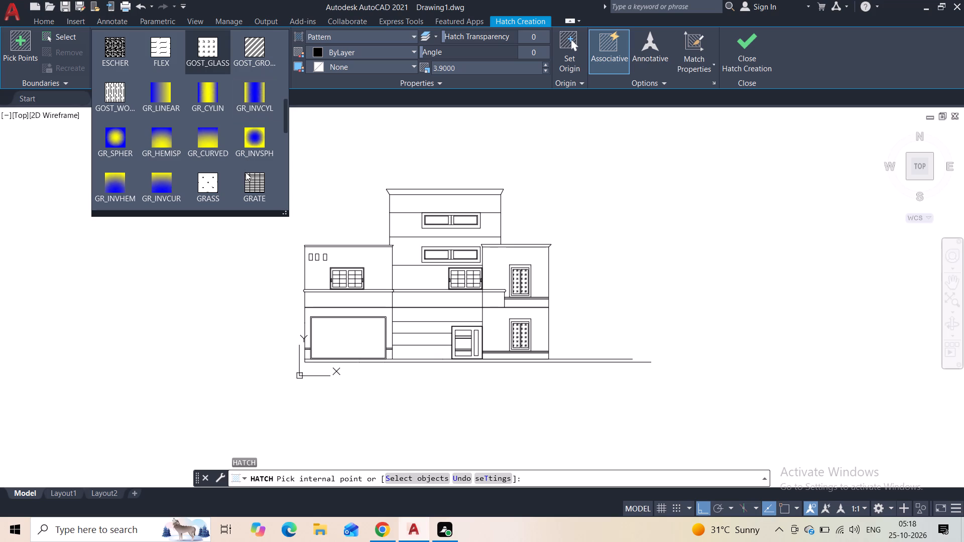
scroll(246, 172, down, 1)
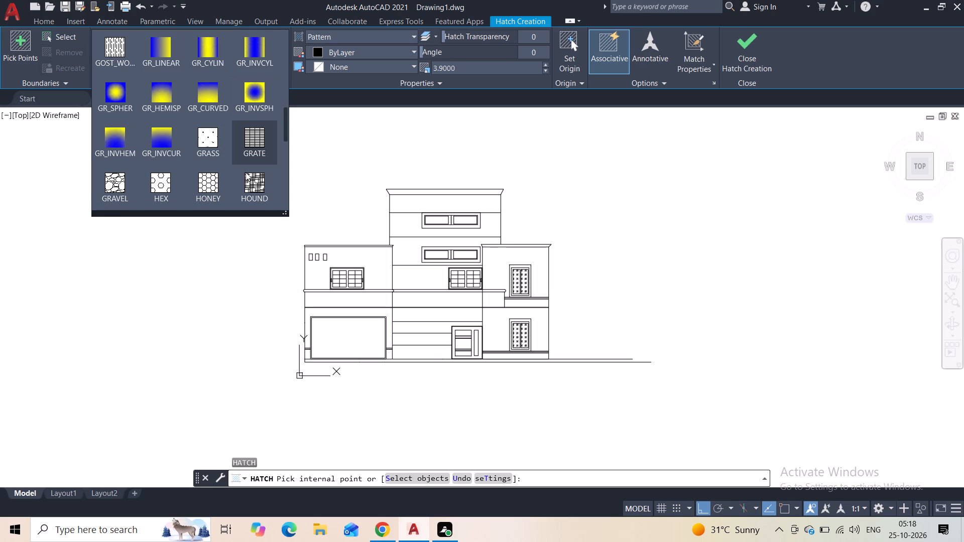
scroll(246, 172, down, 2)
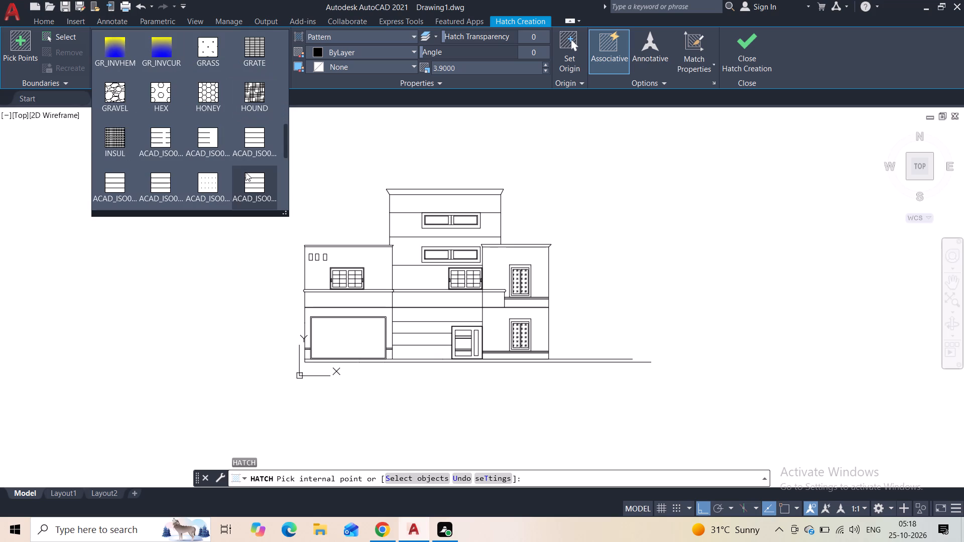
scroll(246, 172, down, 5)
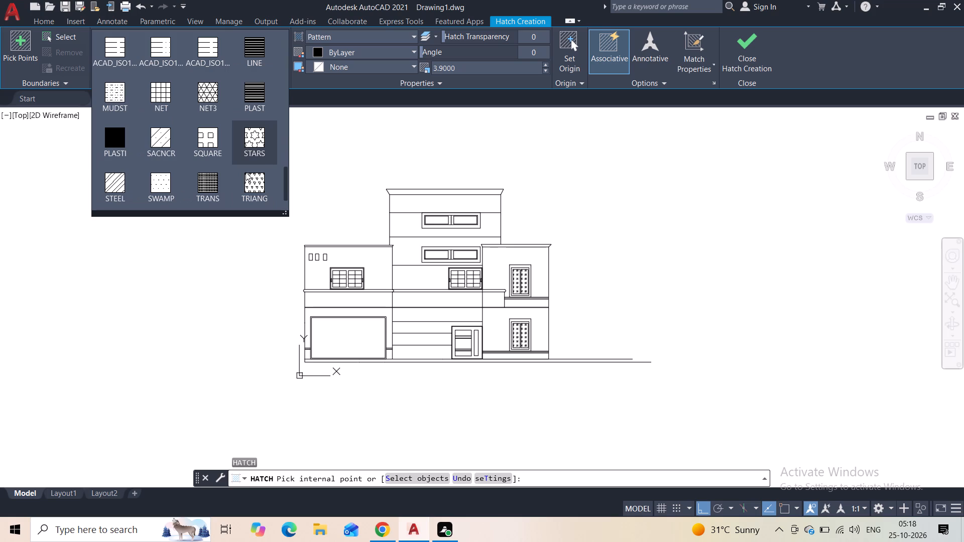
scroll(246, 172, down, 3)
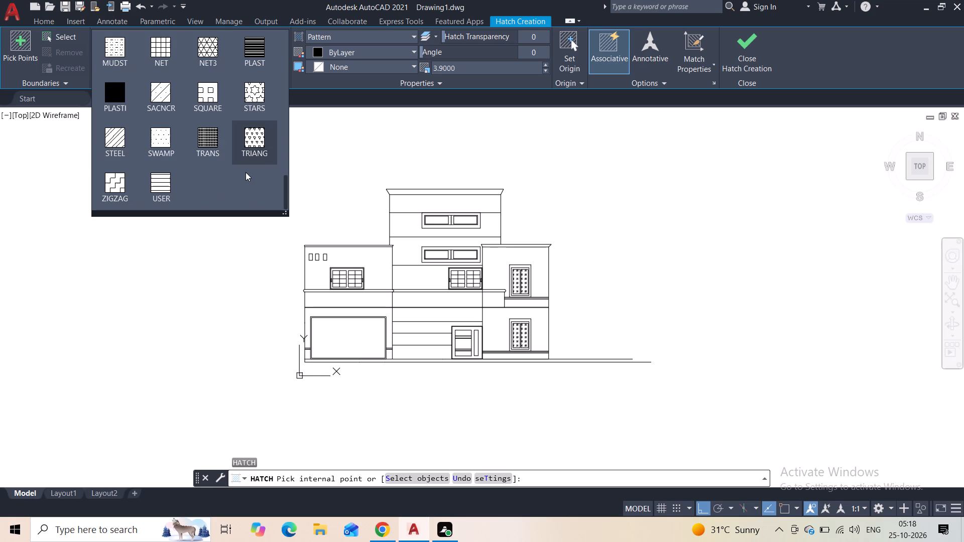
scroll(246, 172, down, 1)
scroll(246, 172, up, 20)
scroll(246, 172, up, 11)
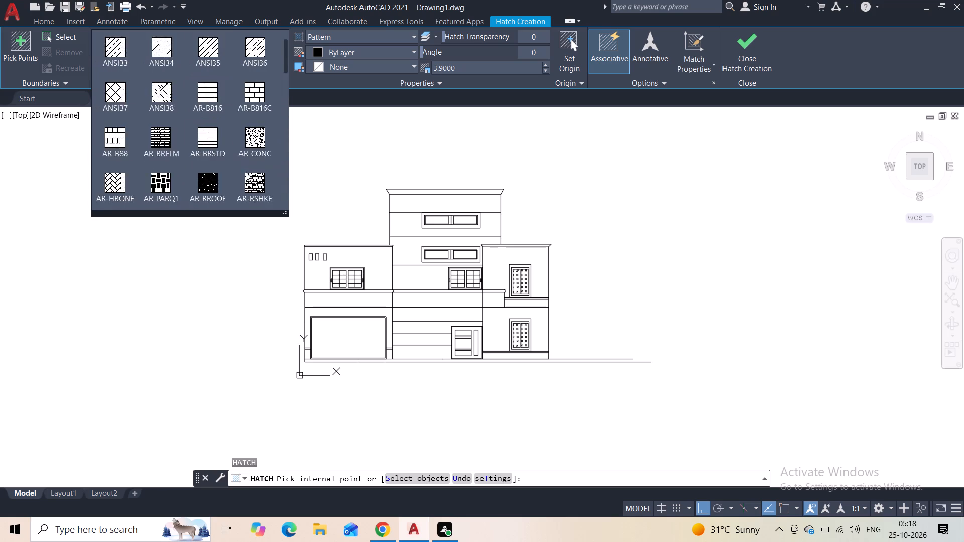
scroll(246, 172, up, 12)
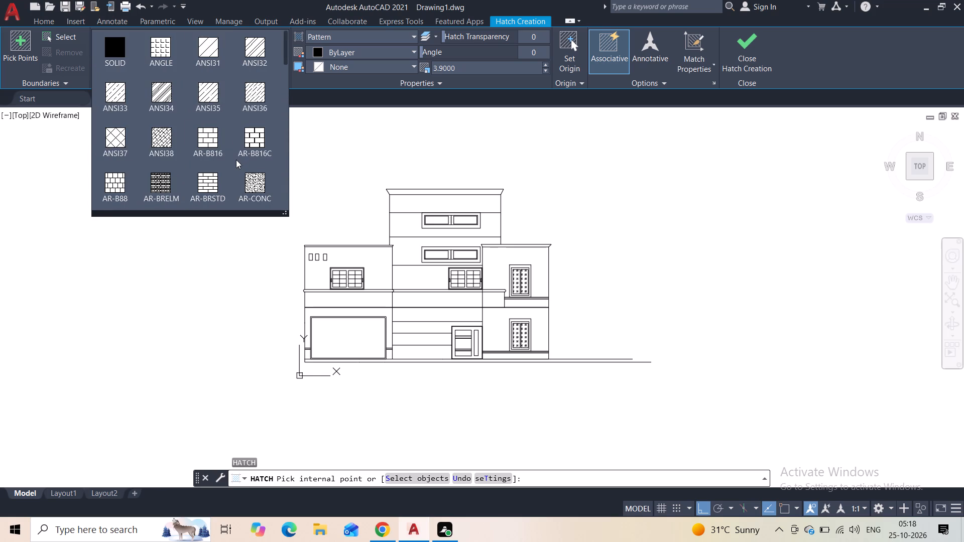
scroll(235, 161, down, 1)
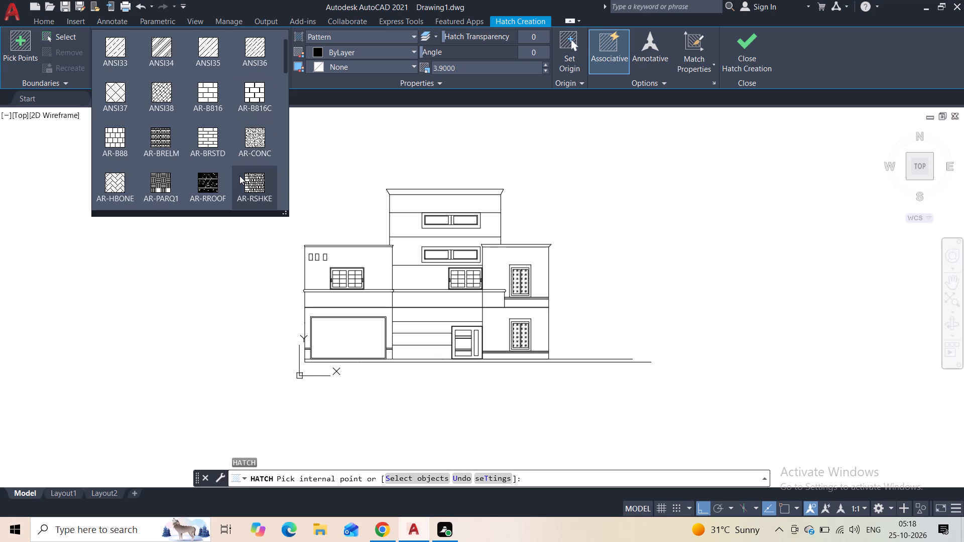
click(239, 176)
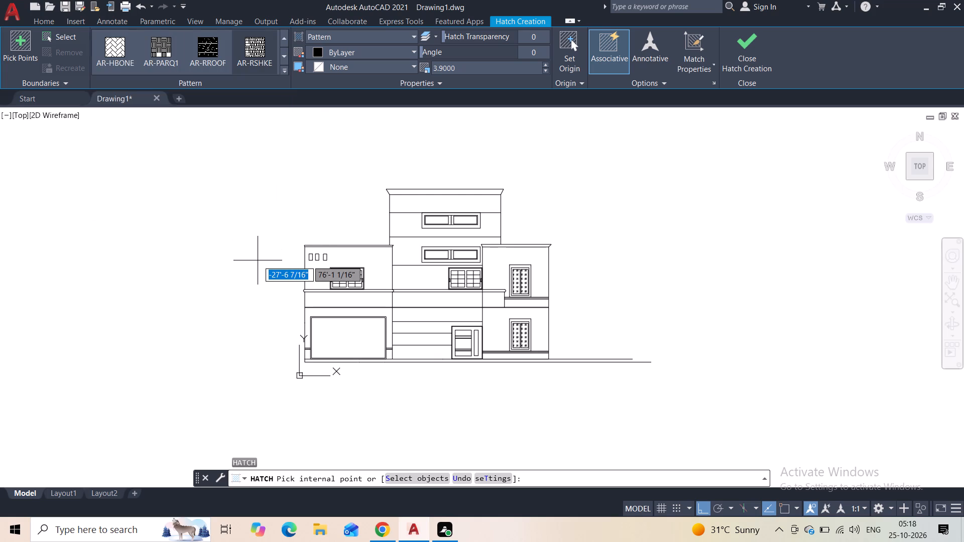
scroll(256, 325, up, 3)
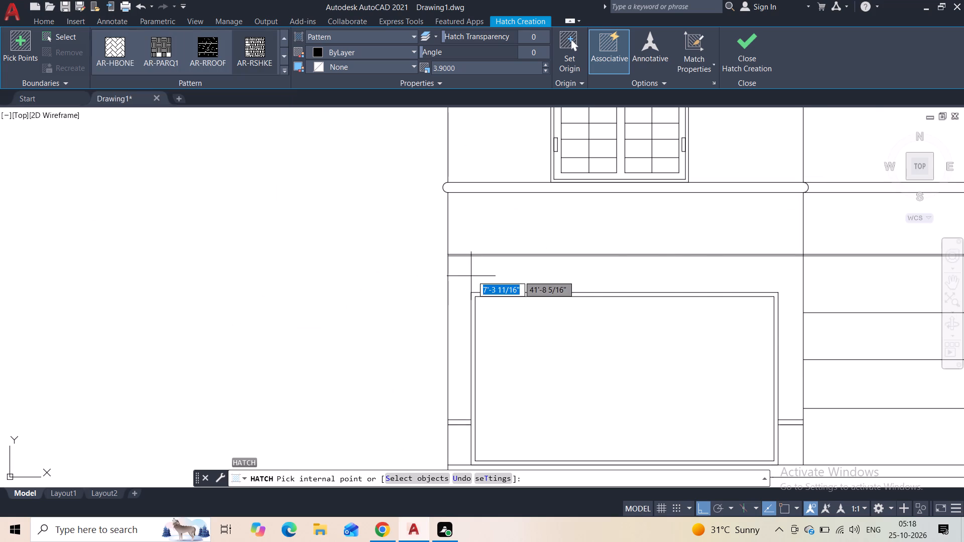
click(472, 276)
scroll(349, 322, down, 4)
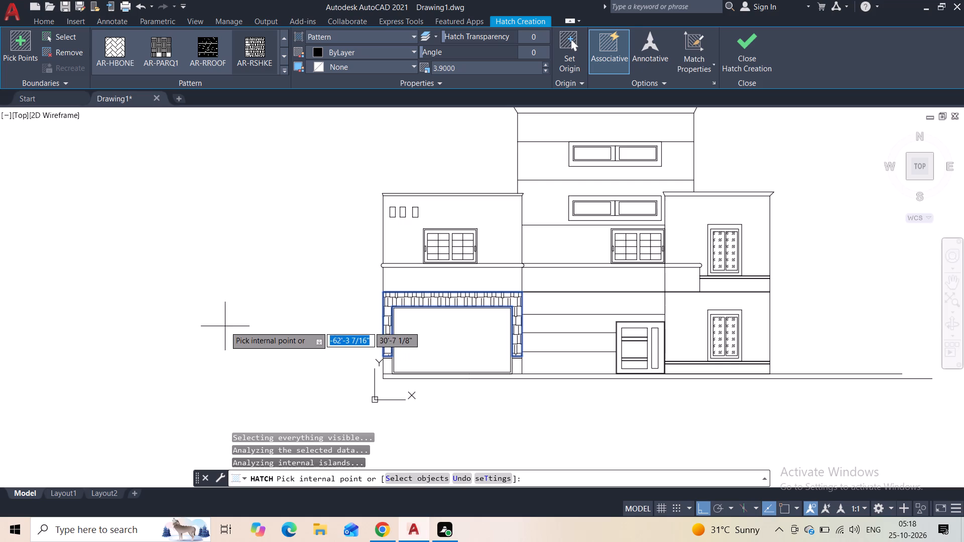
Add the right wing's ground-floor wall around the window to the AR-RSHKE hatch and finish the hatch.
middle_drag(637, 399, 250, 372)
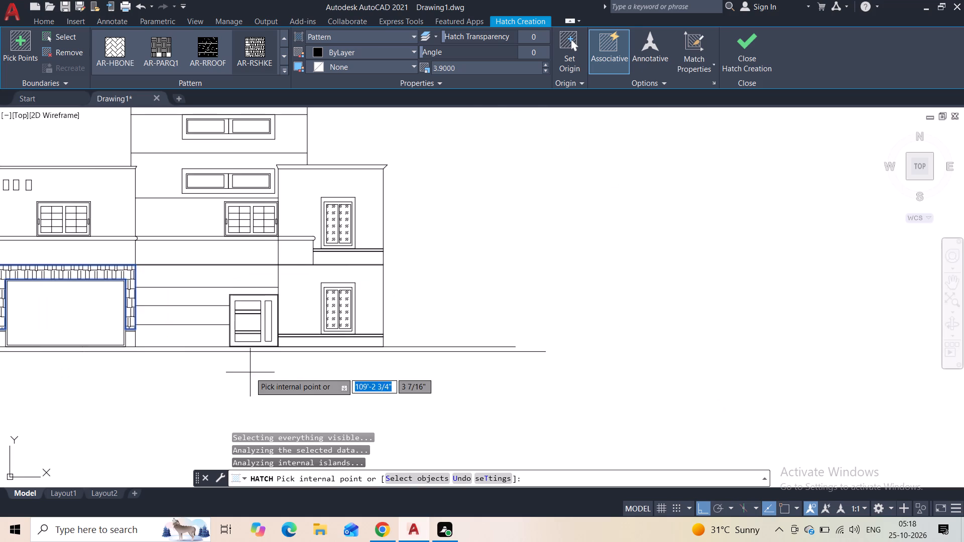
click(310, 289)
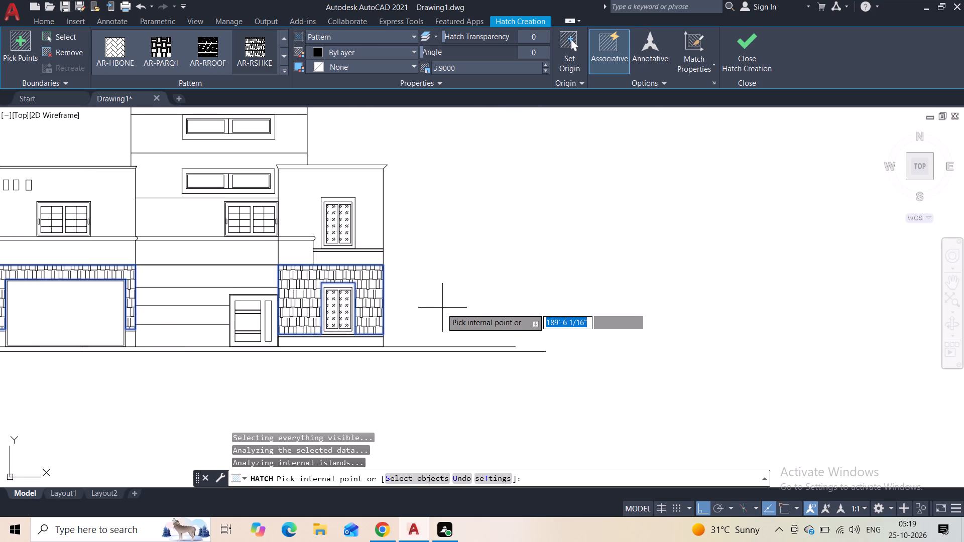
scroll(374, 309, up, 2)
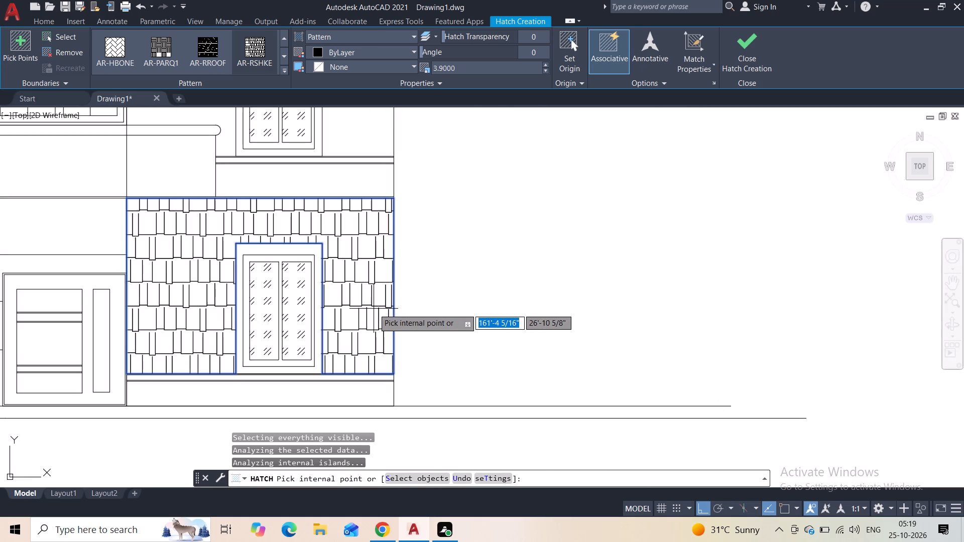
click(747, 69)
Draw a short vertical line joining the two ground lines just beyond the building's right wall.
scroll(520, 269, down, 3)
scroll(450, 264, down, 2)
middle_drag(456, 216, 468, 246)
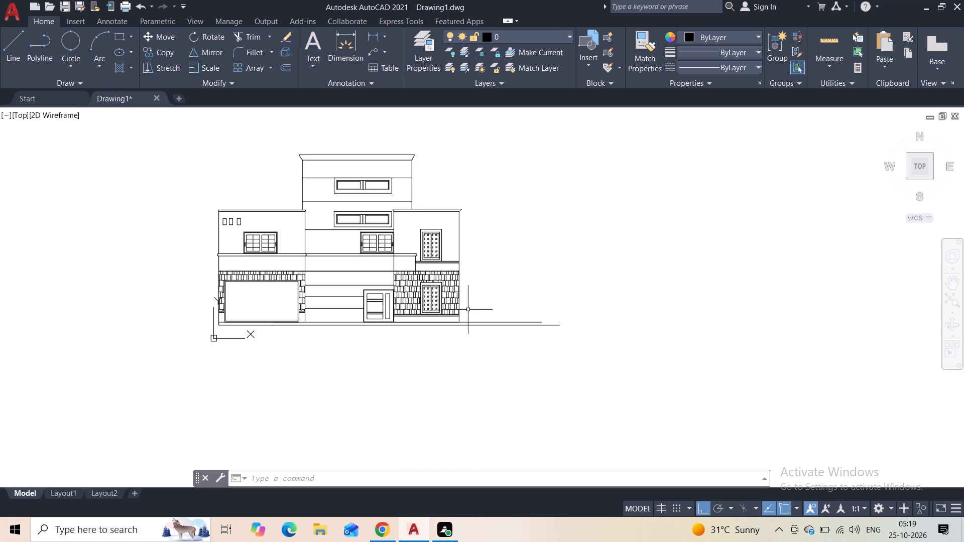
scroll(462, 319, up, 2)
click(11, 48)
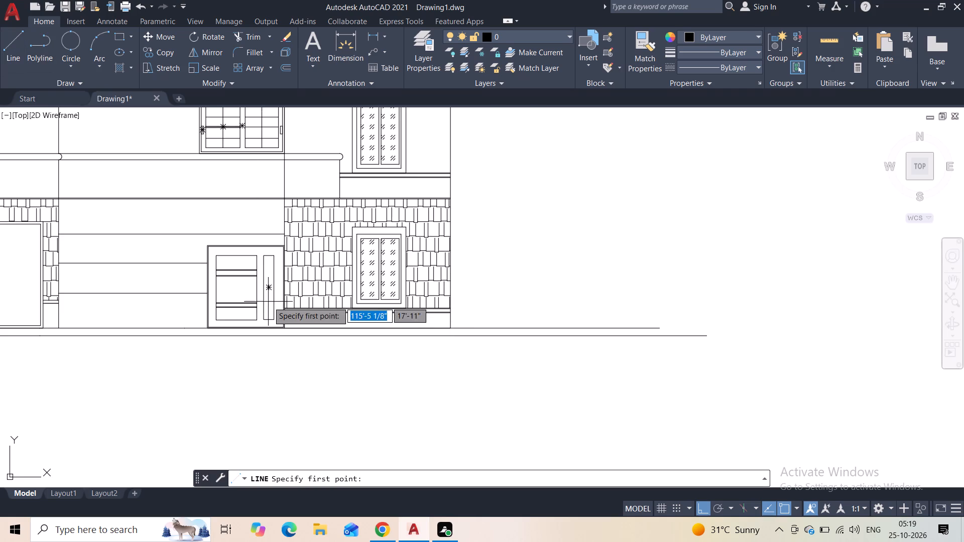
click(488, 331)
click(487, 337)
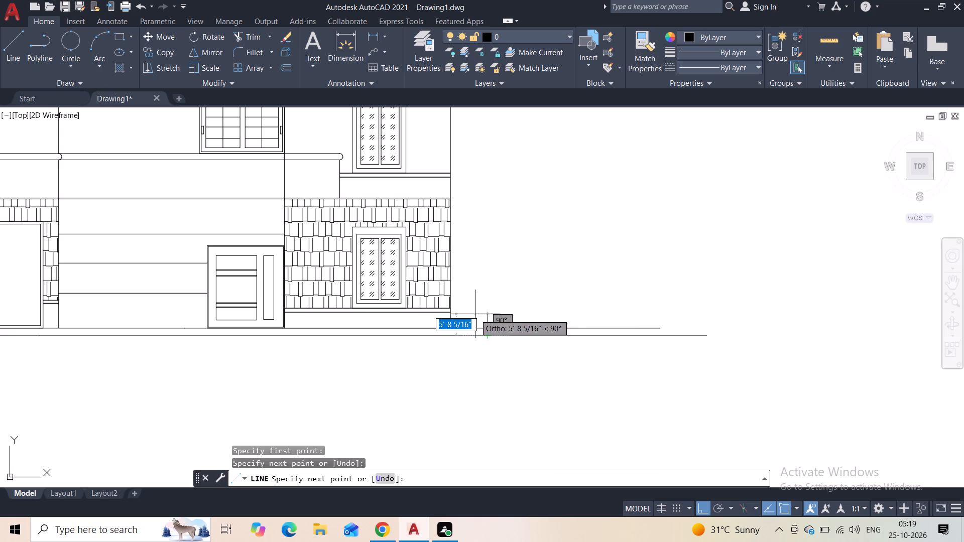
key(space)
Trim both ground lines where they extend past the short vertical closing line.
click(253, 39)
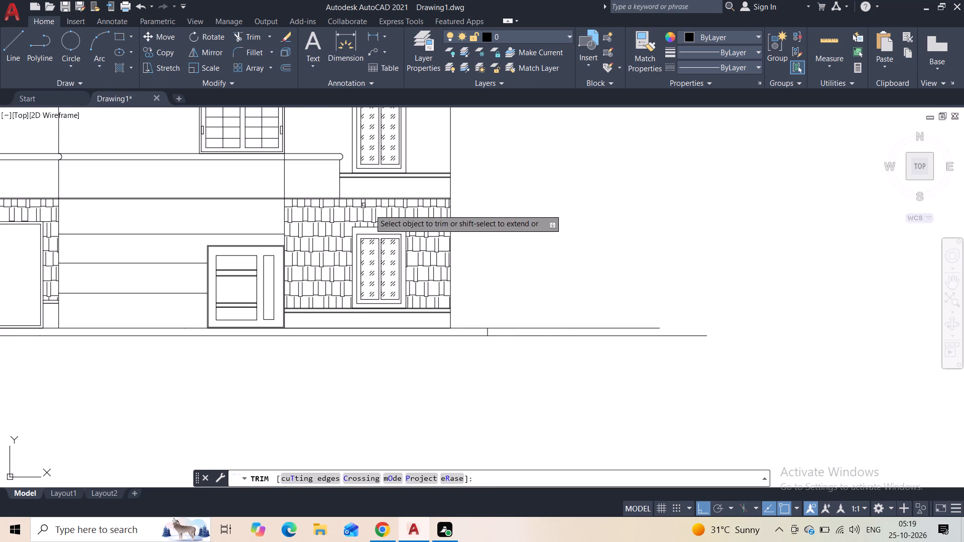
drag(599, 319, 589, 381)
key(space)
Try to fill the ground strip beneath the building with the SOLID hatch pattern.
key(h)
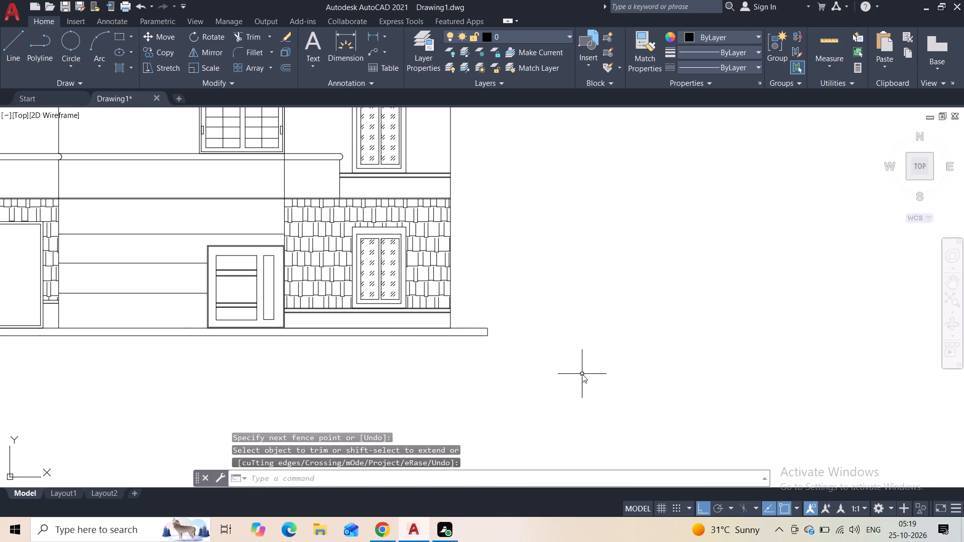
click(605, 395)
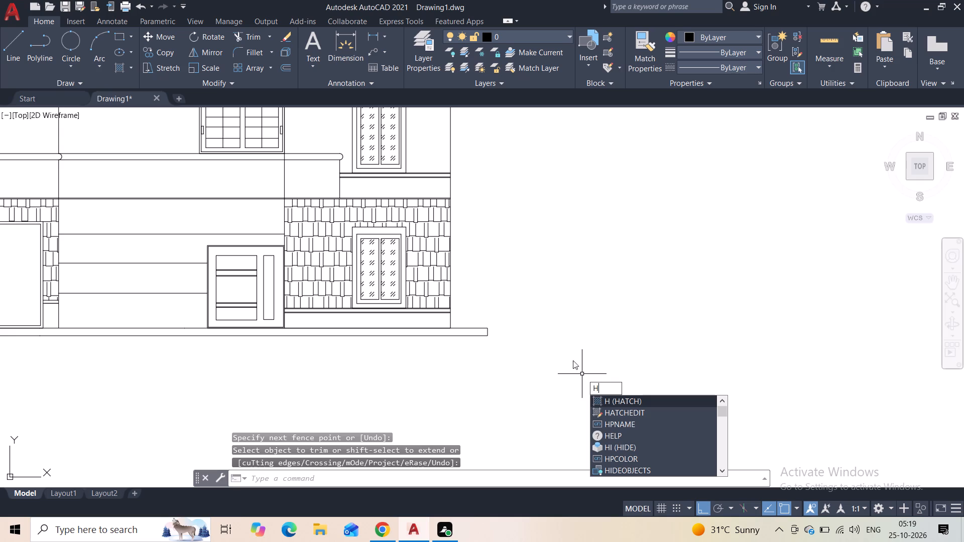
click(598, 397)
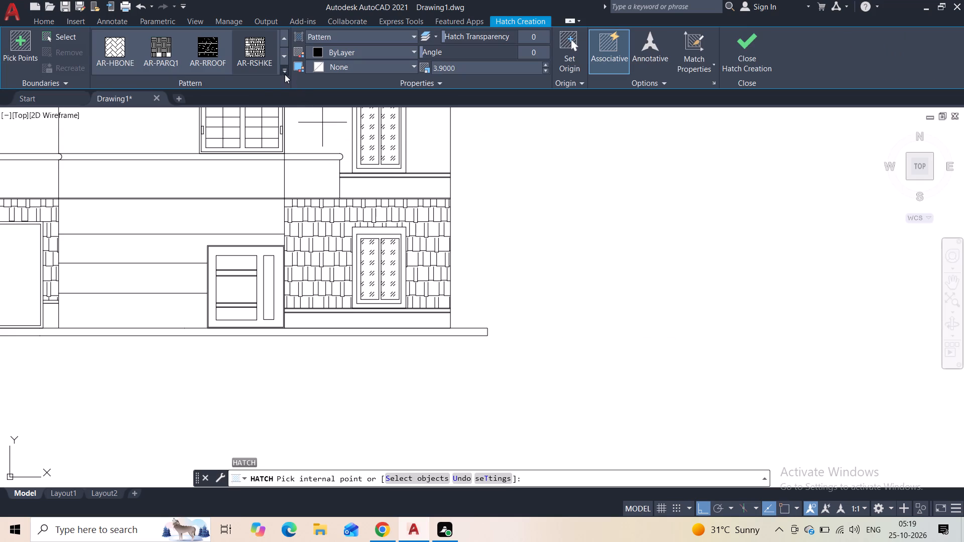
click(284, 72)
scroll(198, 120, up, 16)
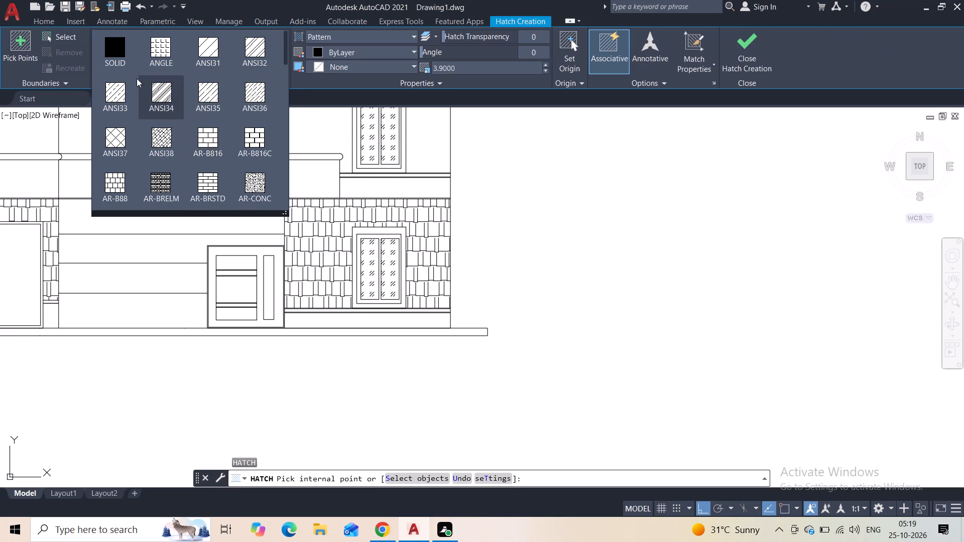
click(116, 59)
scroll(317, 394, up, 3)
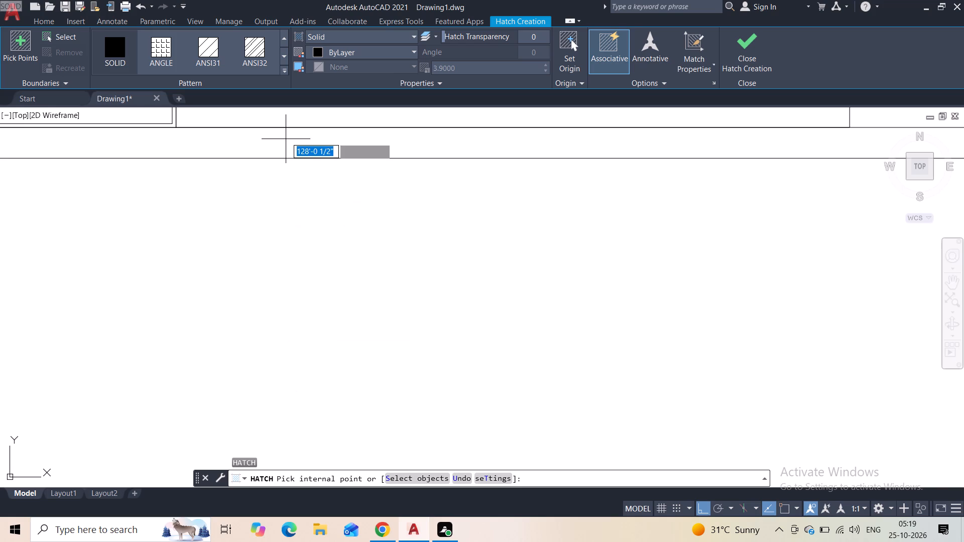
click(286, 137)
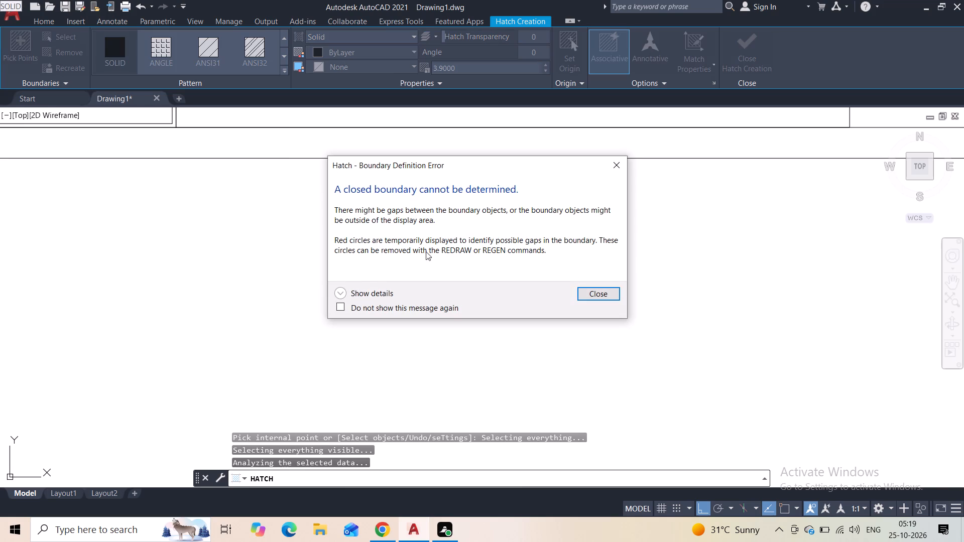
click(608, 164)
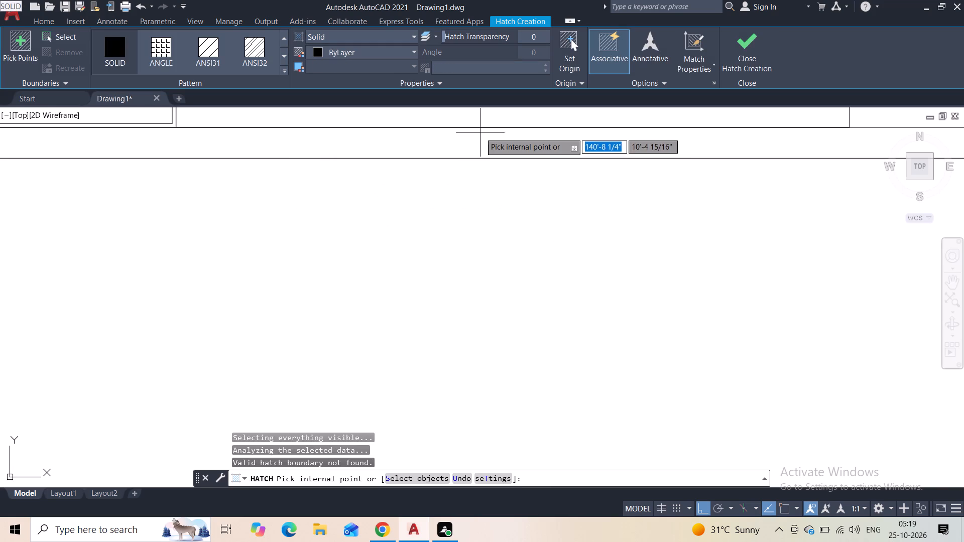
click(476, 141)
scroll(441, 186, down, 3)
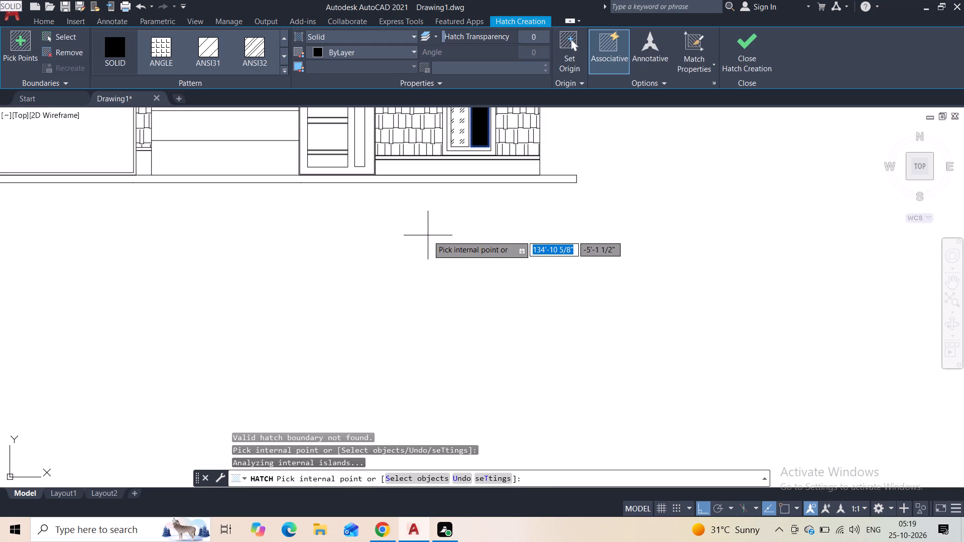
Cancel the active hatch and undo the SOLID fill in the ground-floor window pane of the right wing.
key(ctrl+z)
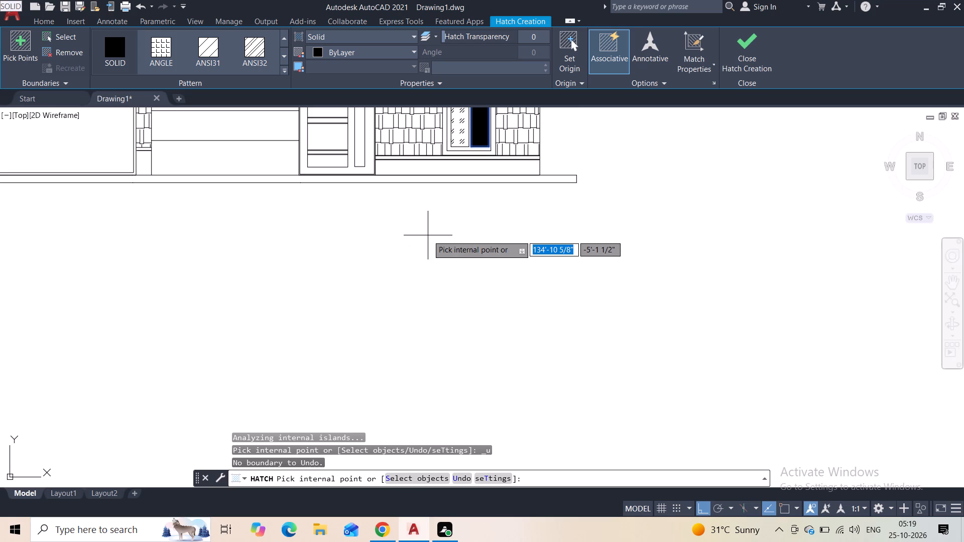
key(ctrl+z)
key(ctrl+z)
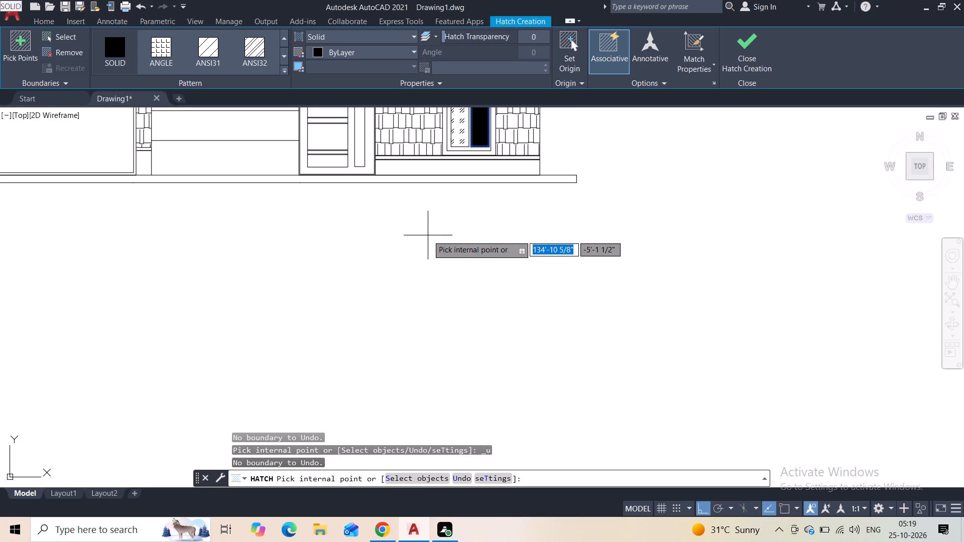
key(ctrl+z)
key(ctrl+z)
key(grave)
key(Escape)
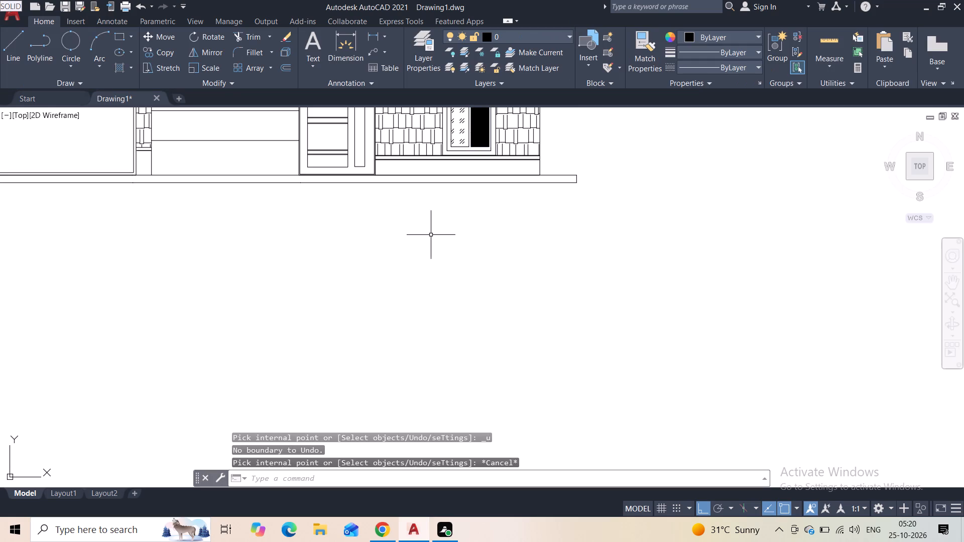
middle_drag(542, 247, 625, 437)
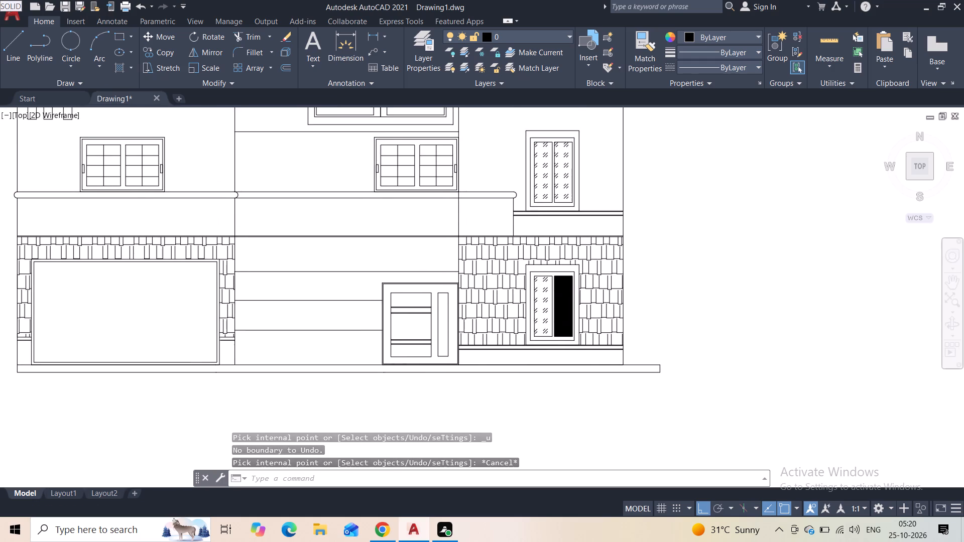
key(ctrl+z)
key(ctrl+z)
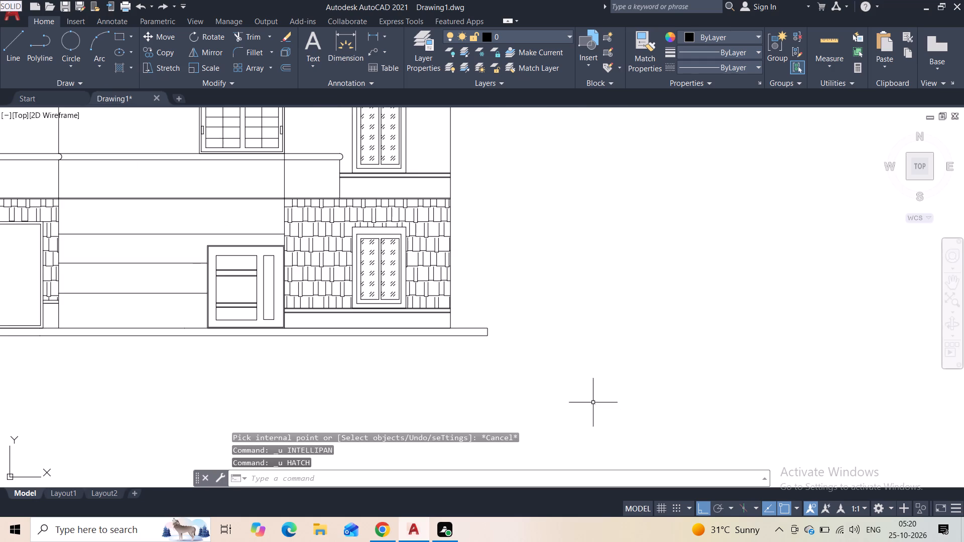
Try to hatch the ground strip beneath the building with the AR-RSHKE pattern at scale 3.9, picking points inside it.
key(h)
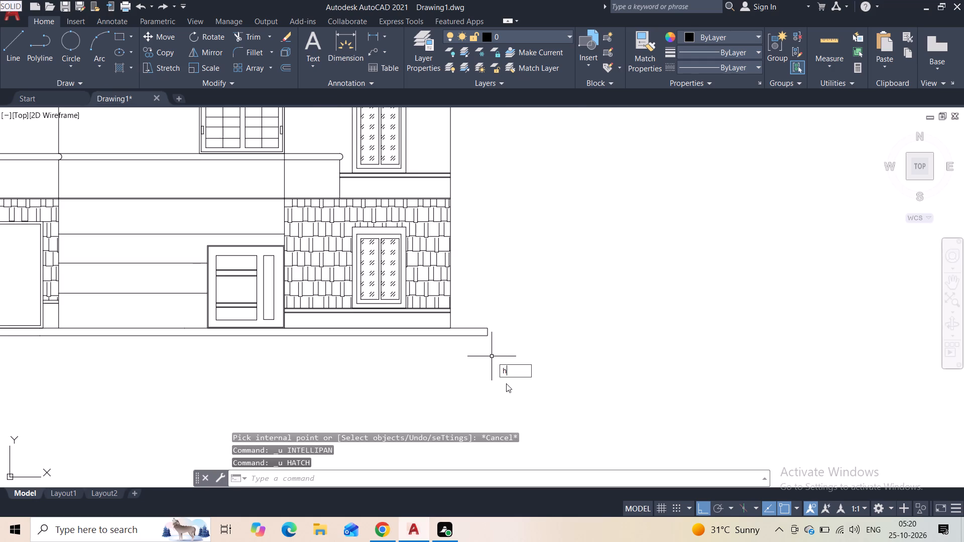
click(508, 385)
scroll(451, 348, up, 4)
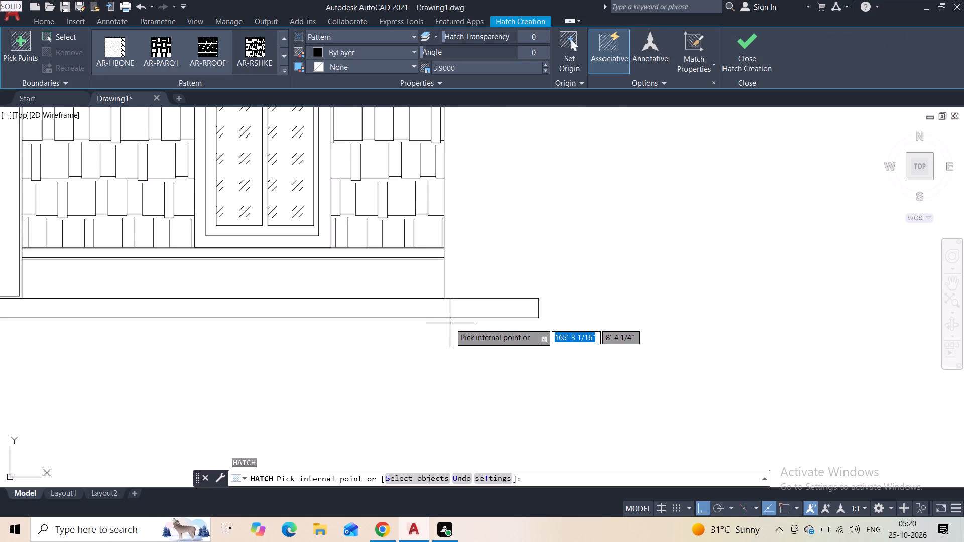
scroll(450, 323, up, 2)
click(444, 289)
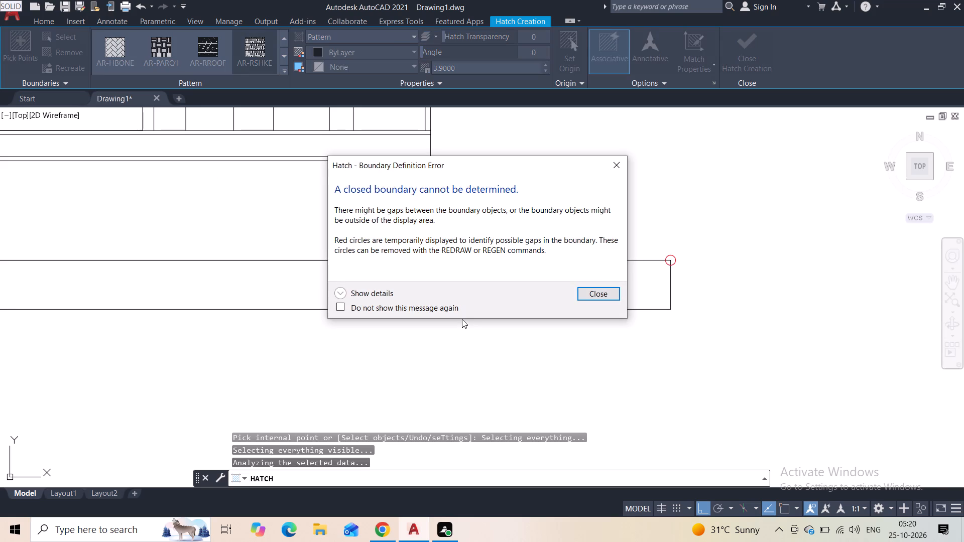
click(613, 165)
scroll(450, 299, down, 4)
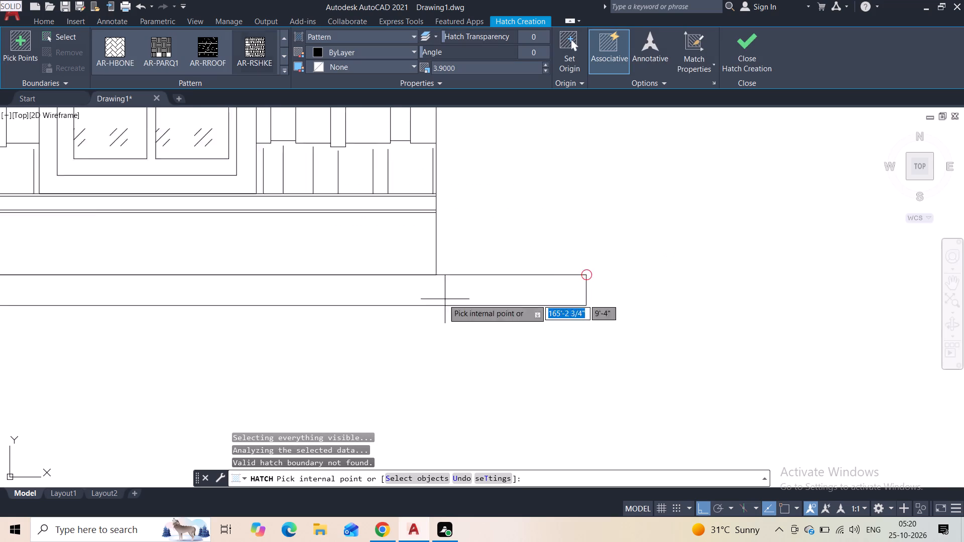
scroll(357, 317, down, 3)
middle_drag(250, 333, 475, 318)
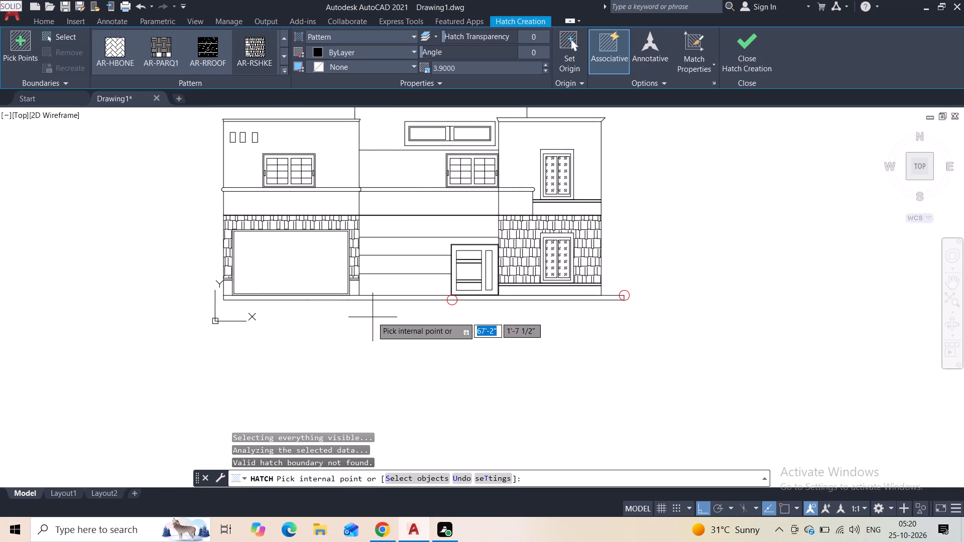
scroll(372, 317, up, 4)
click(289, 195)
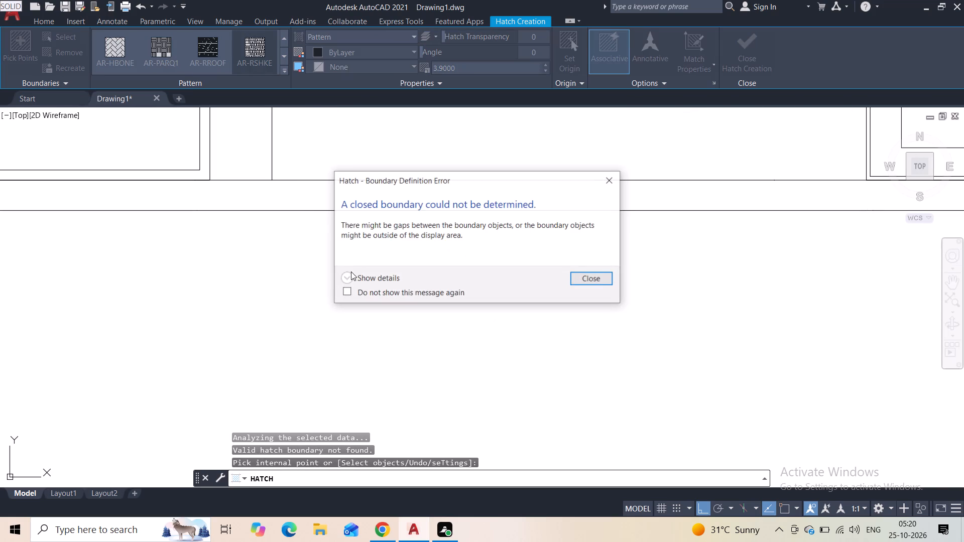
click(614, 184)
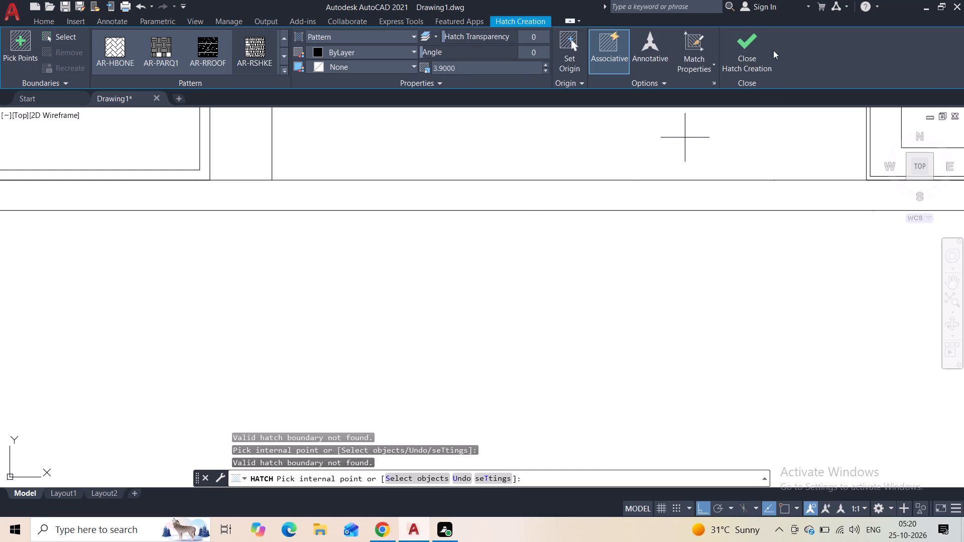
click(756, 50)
Insert the Trees - Imperial block from the architectural tool palette at ground level beside the entrance door.
scroll(577, 225, down, 6)
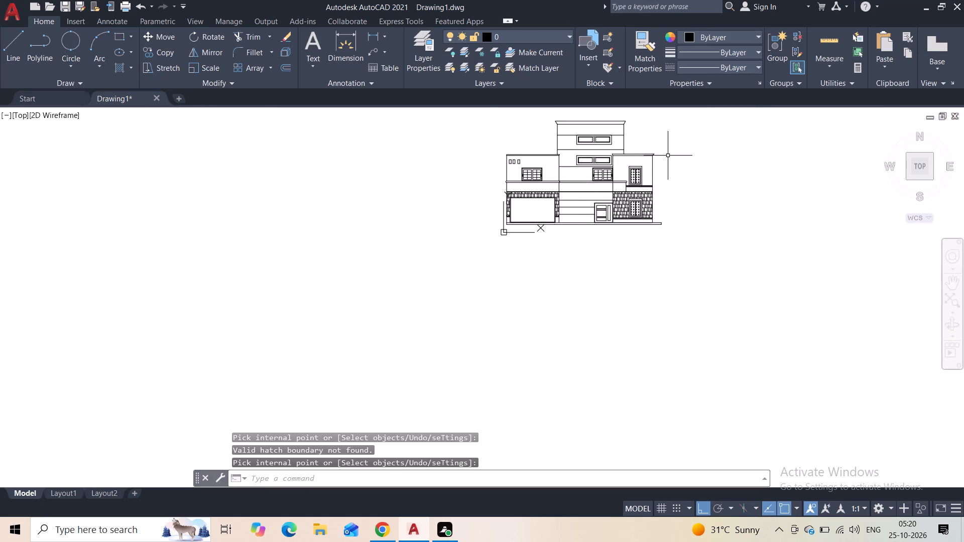
scroll(668, 156, up, 1)
middle_drag(668, 157, 668, 210)
scroll(668, 210, up, 1)
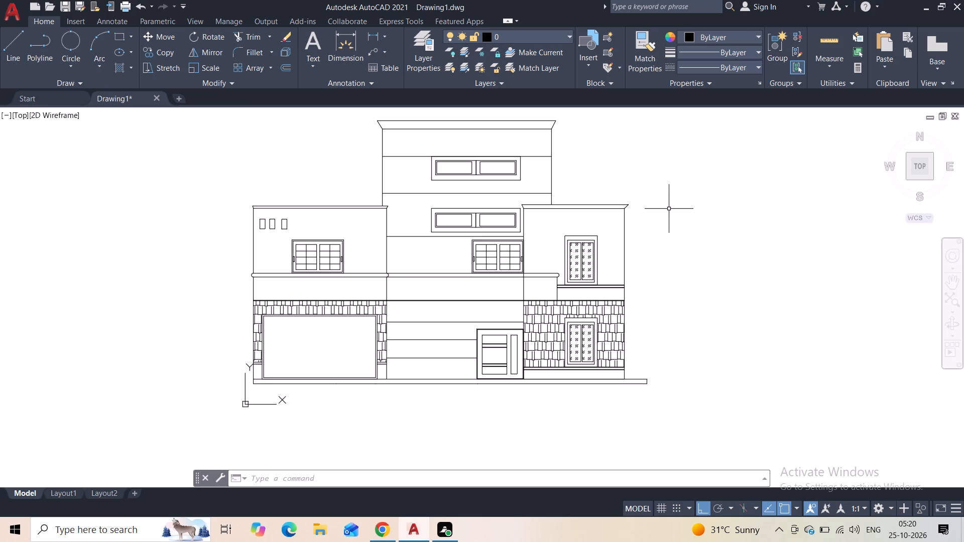
key(ctrl+3)
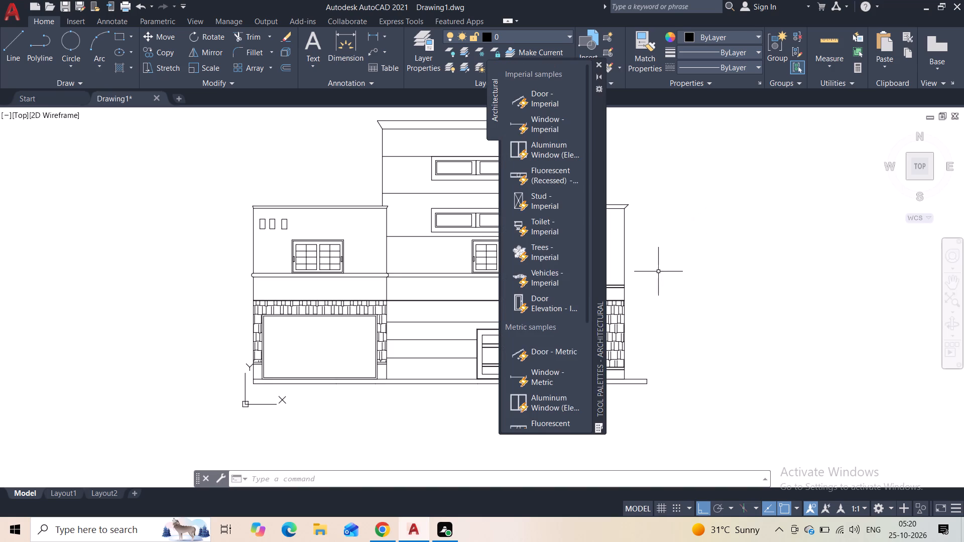
drag(544, 251, 728, 271)
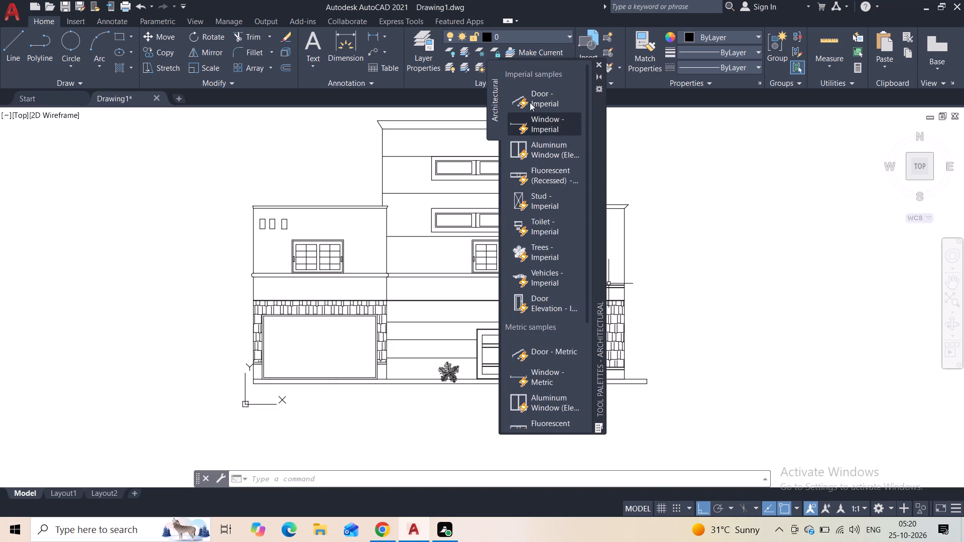
click(598, 64)
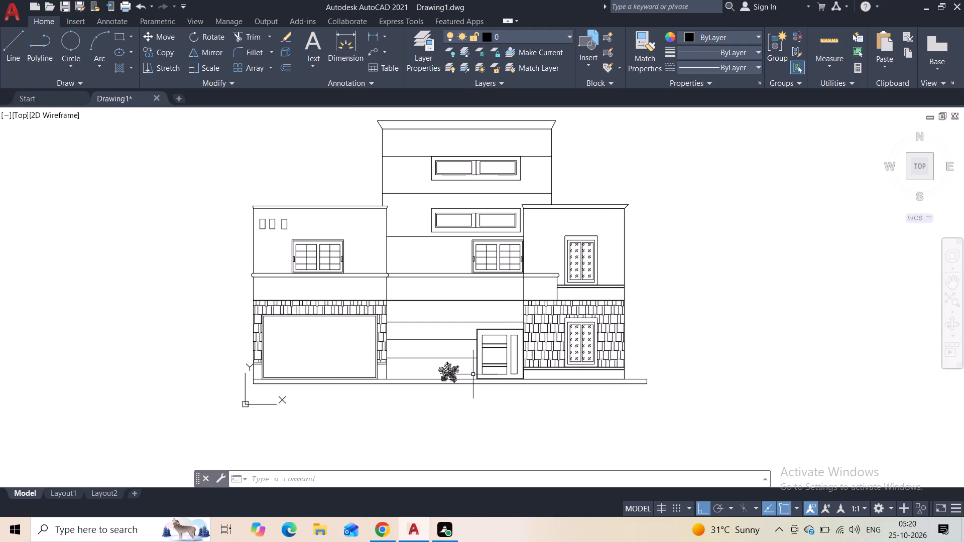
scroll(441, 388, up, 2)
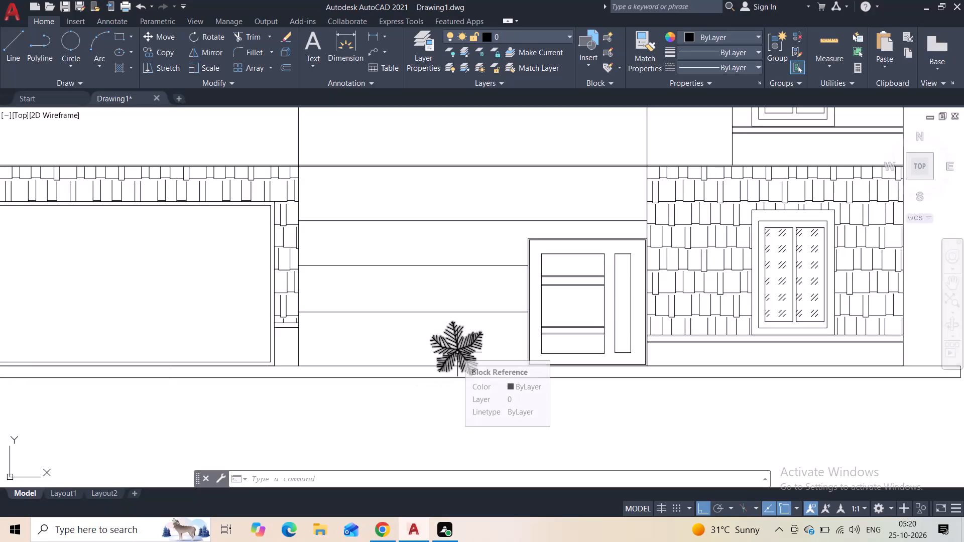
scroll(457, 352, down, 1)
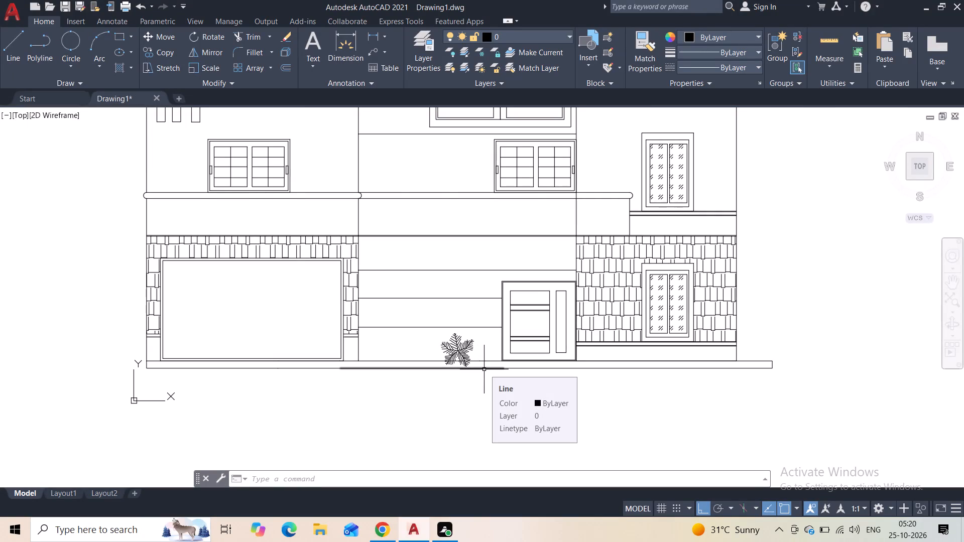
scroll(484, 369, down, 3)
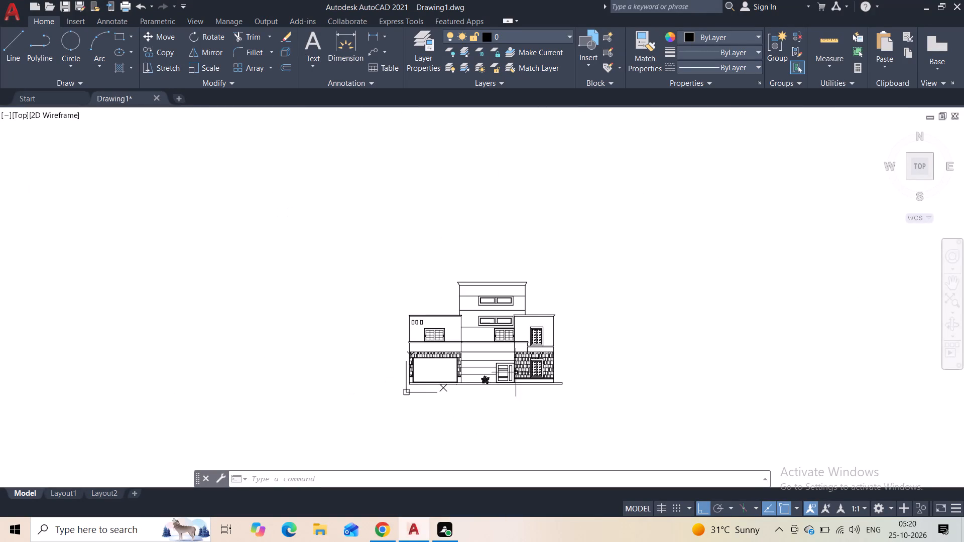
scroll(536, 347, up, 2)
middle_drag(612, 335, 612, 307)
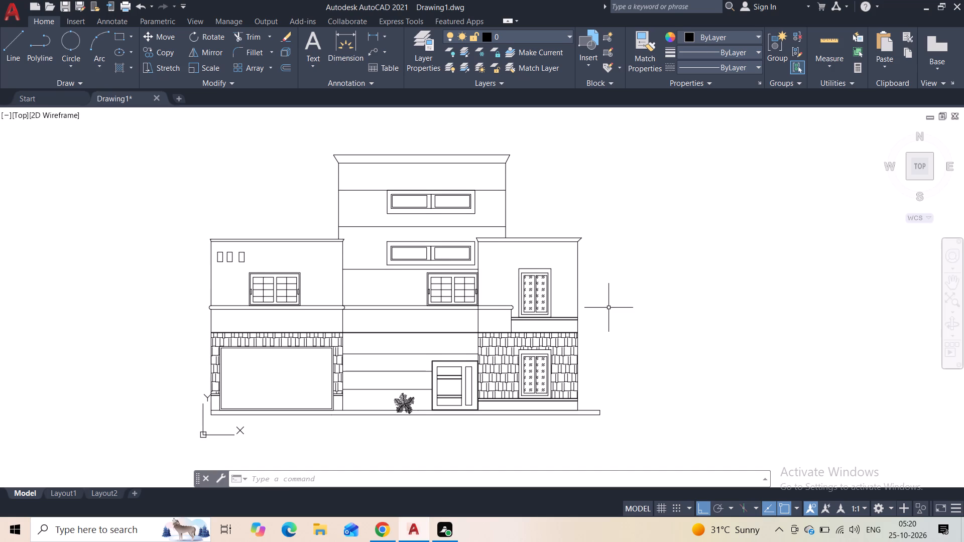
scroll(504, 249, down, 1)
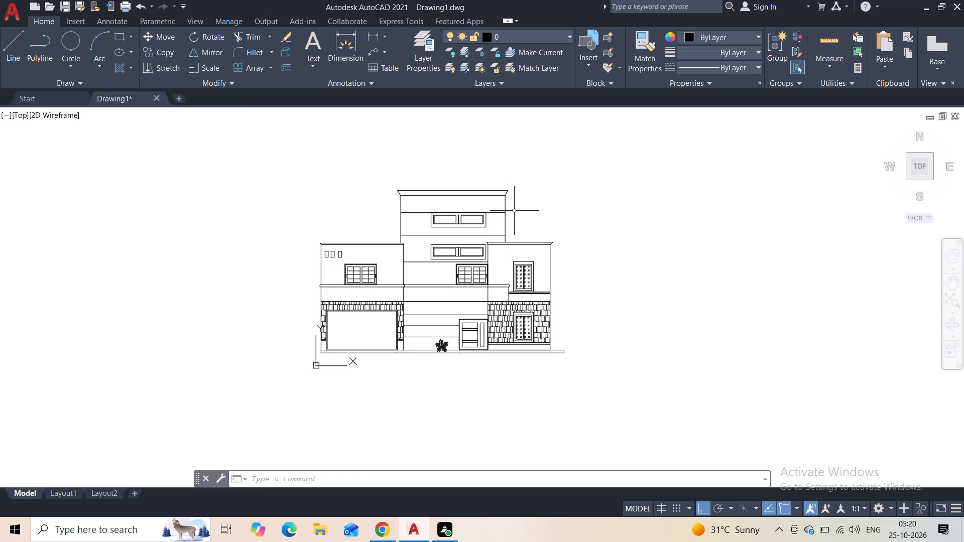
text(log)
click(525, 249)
Save the drawing as Drawing15 in the Part Time folder.
click(79, 7)
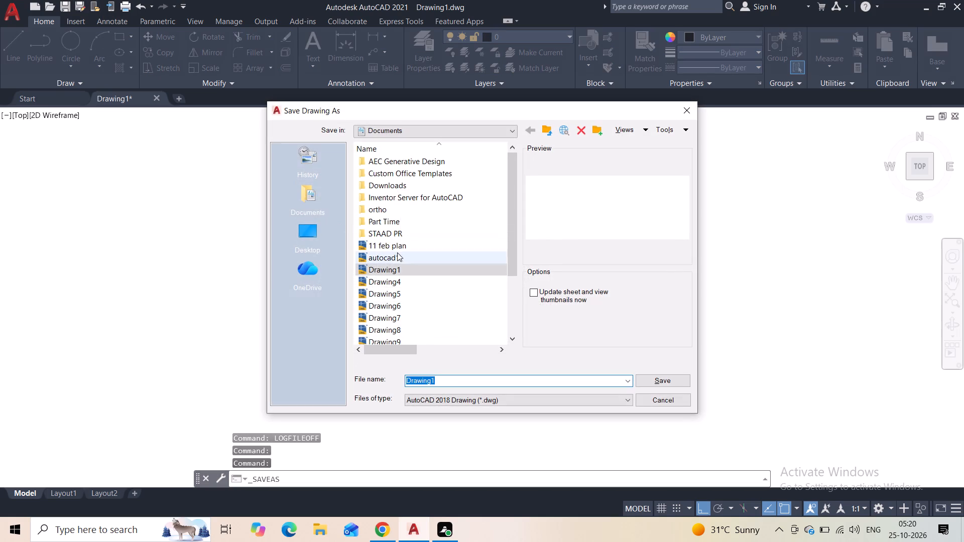
double_click(396, 222)
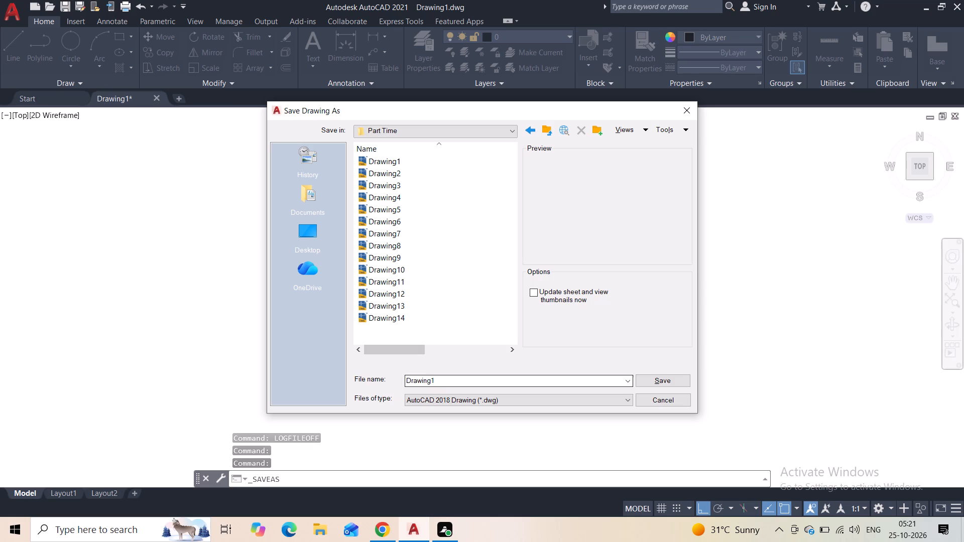
click(447, 378)
click(450, 378)
key(5)
key(Return)
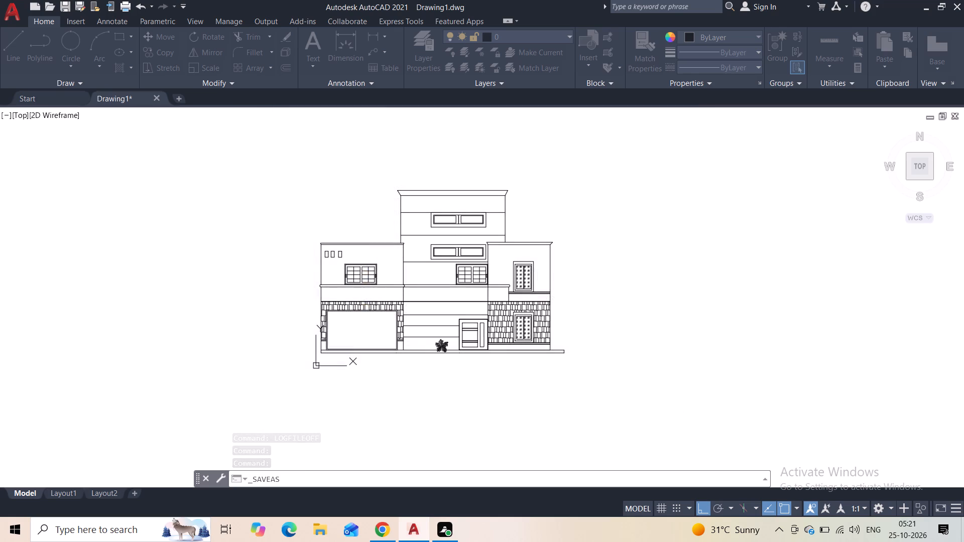
Plot a window around the whole elevation to Drawing15-Model.pdf in Documents using the previous plot settings, and close the opened PDF.
click(128, 5)
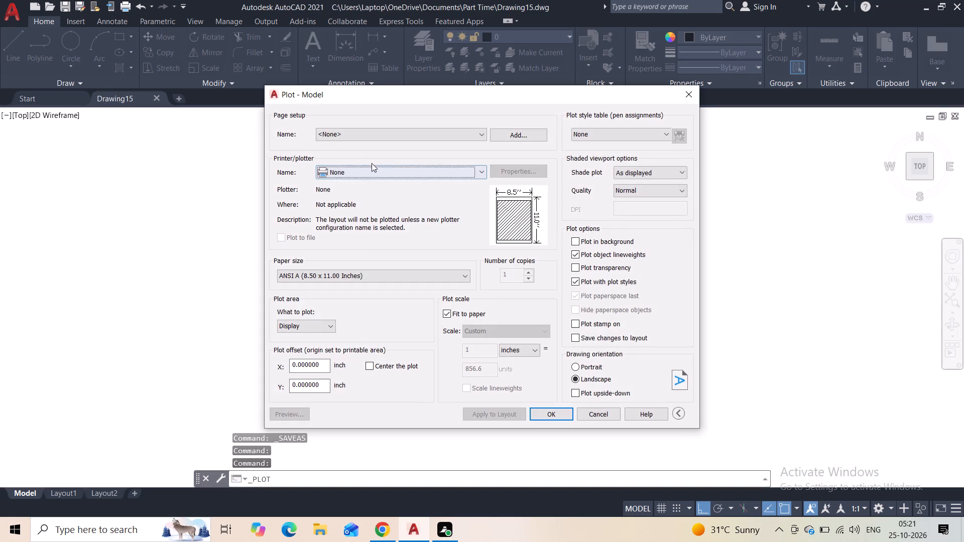
click(365, 132)
click(361, 153)
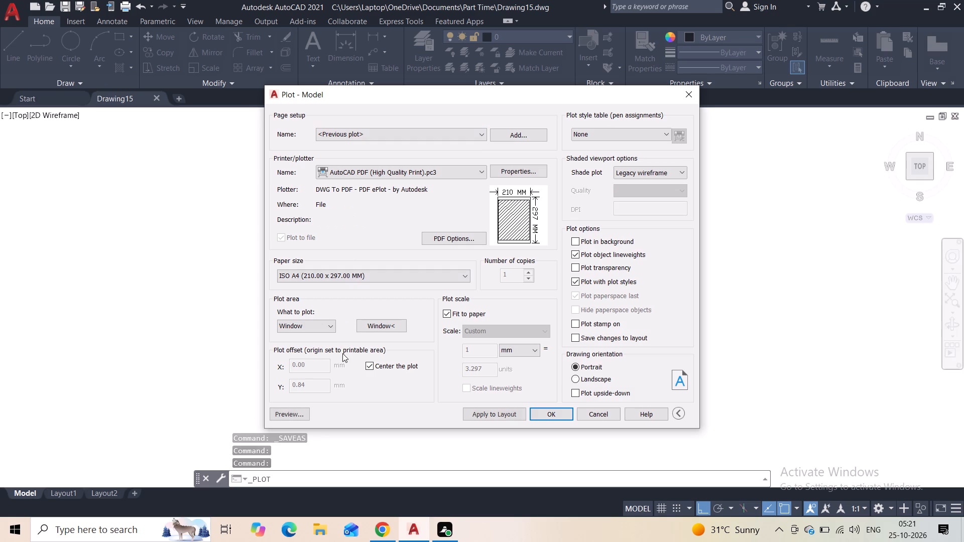
click(366, 327)
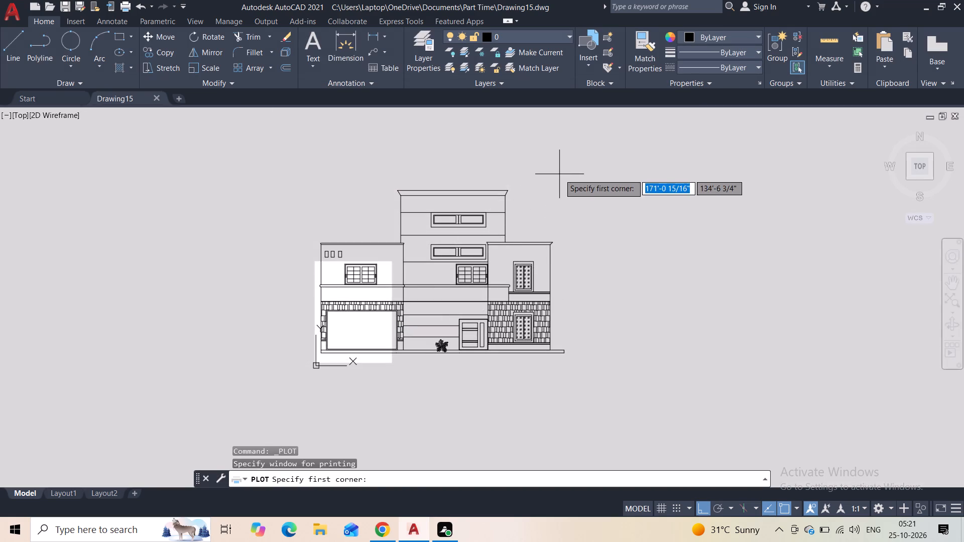
click(567, 174)
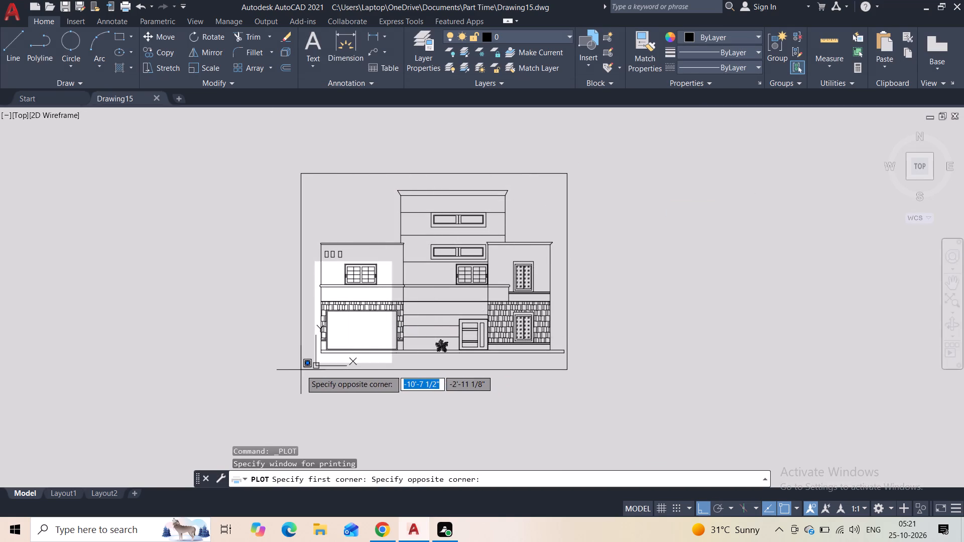
click(308, 369)
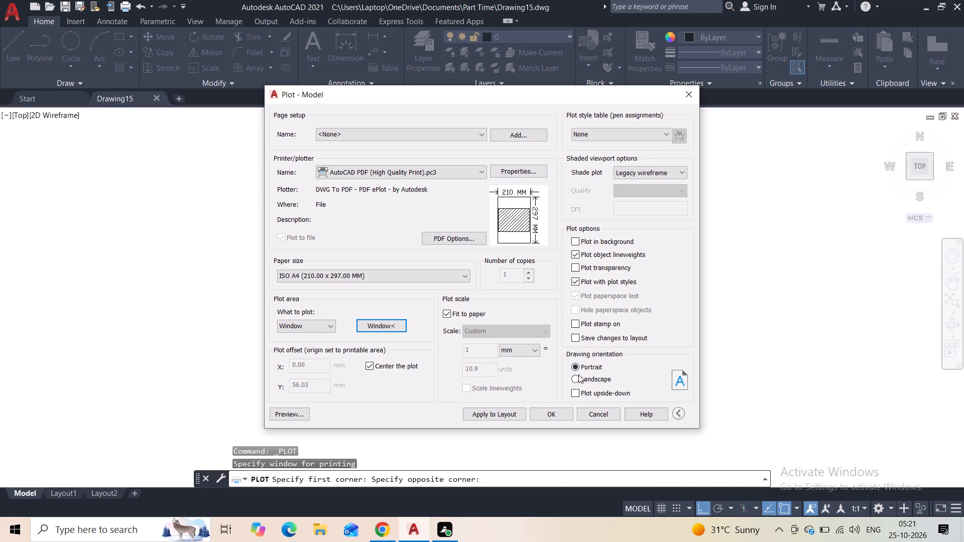
click(558, 408)
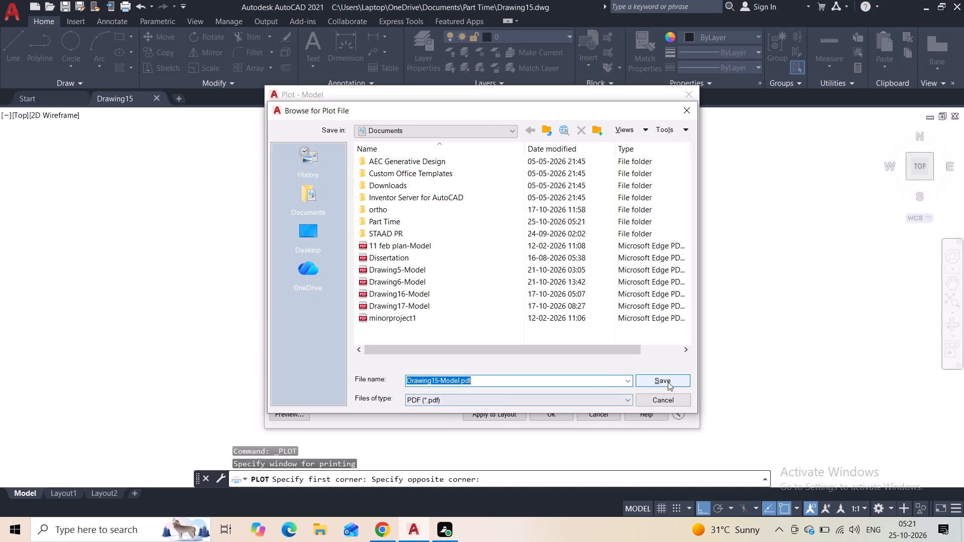
click(668, 382)
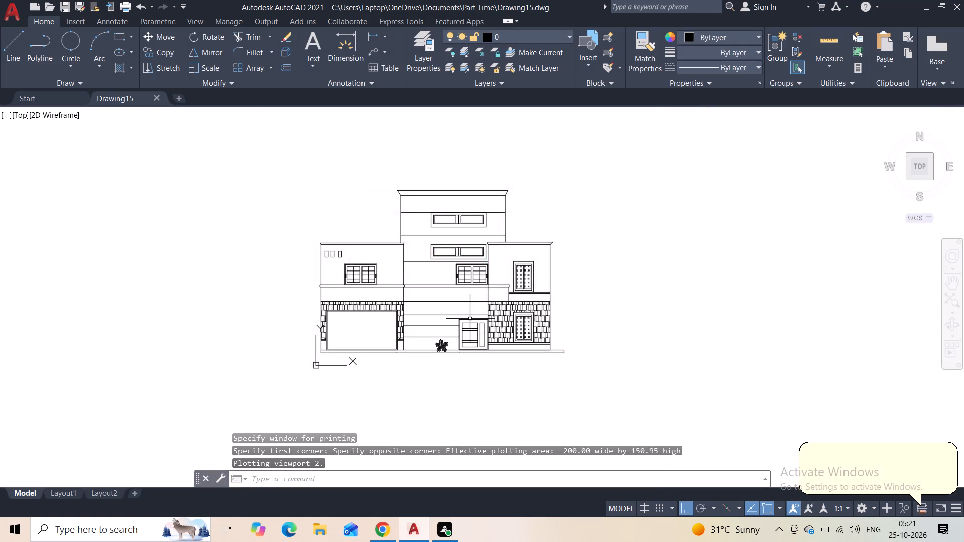
click(651, 25)
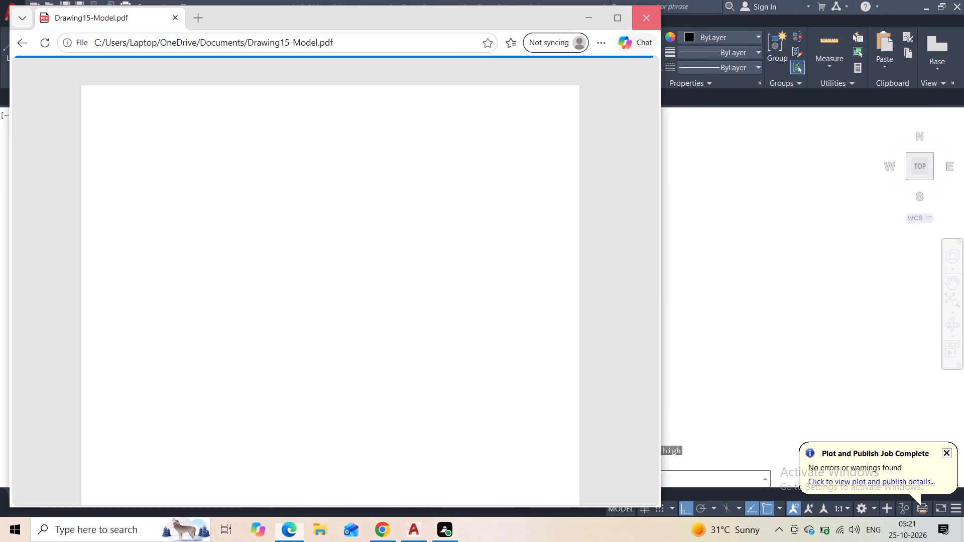